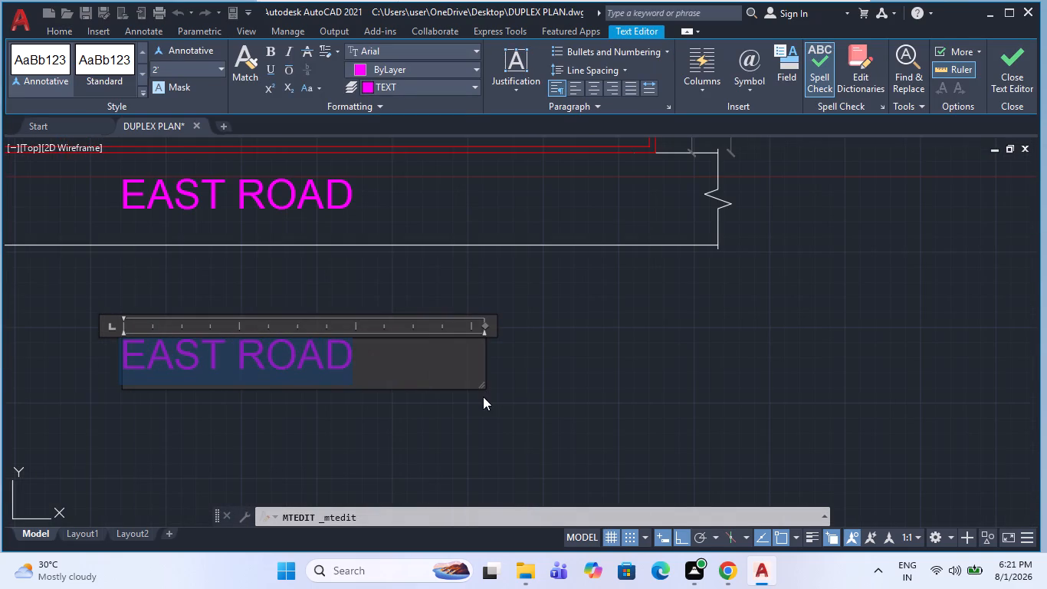
# Replace the copied label's text with PROPOSED GROUND FLOOR PLAN and widen its text box to keep it on one line.
pyautogui.write('PROPOSED')
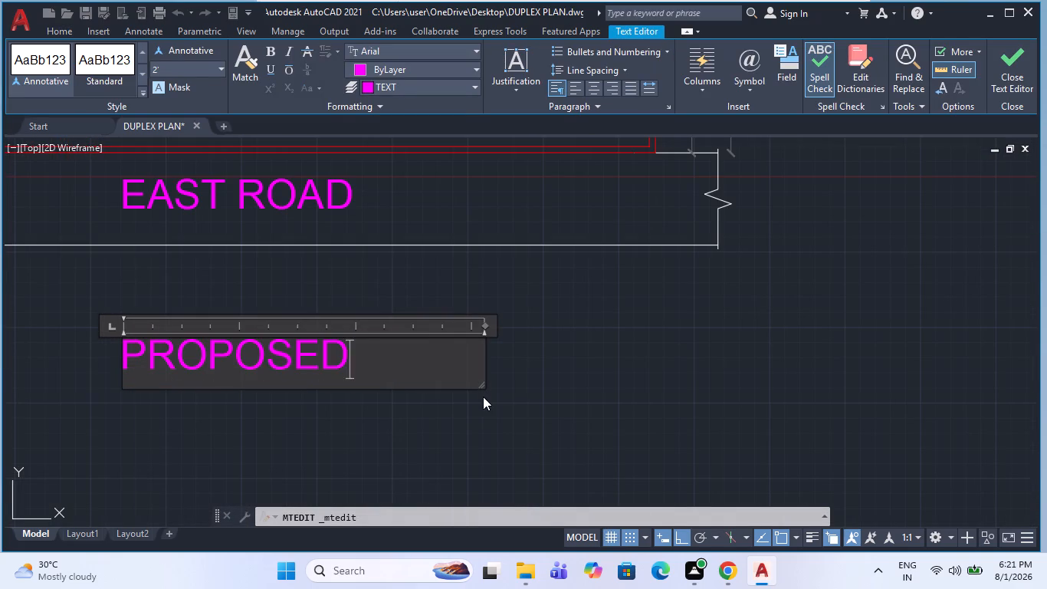
pyautogui.press('space')
pyautogui.write('GROUND')
pyautogui.press('space')
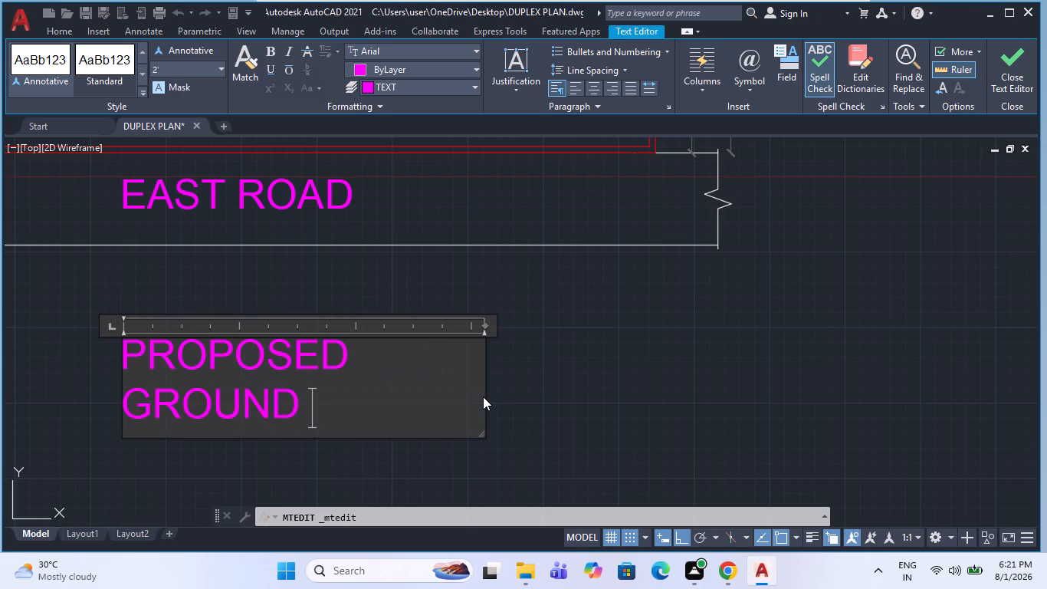
pyautogui.write('FLOOR PLAN')
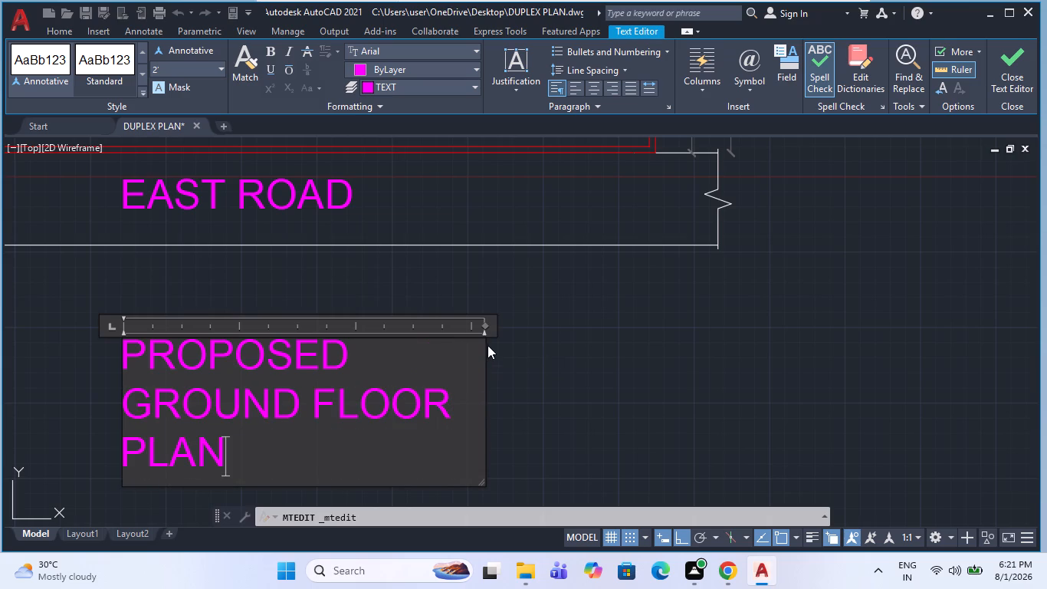
pyautogui.moveTo(485, 327); pyautogui.dragTo(737, 329)
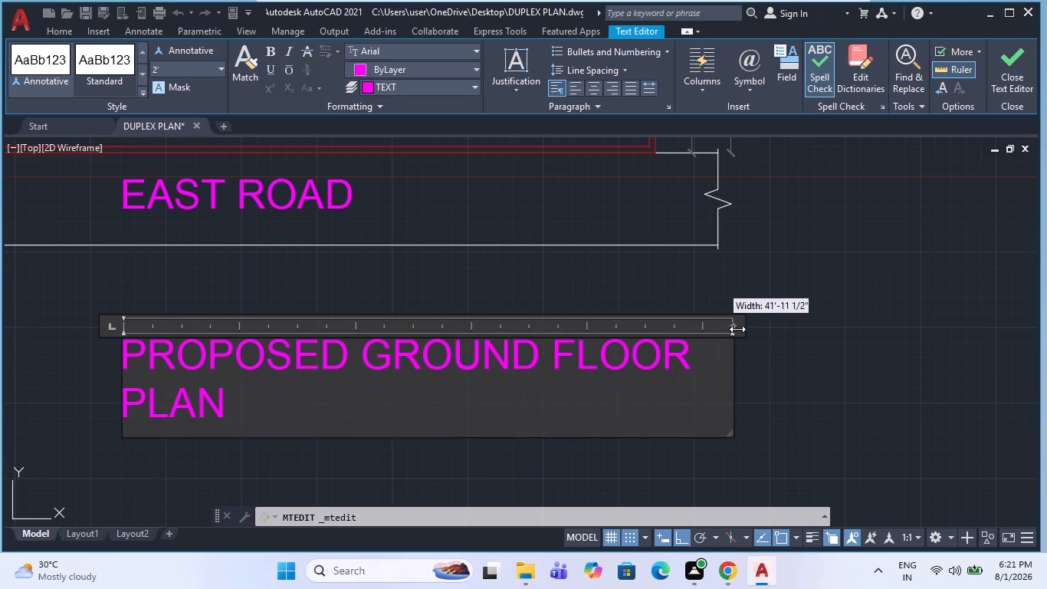
pyautogui.moveTo(737, 329); pyautogui.dragTo(849, 321)
pyautogui.click(845, 321)
pyautogui.click(668, 273)
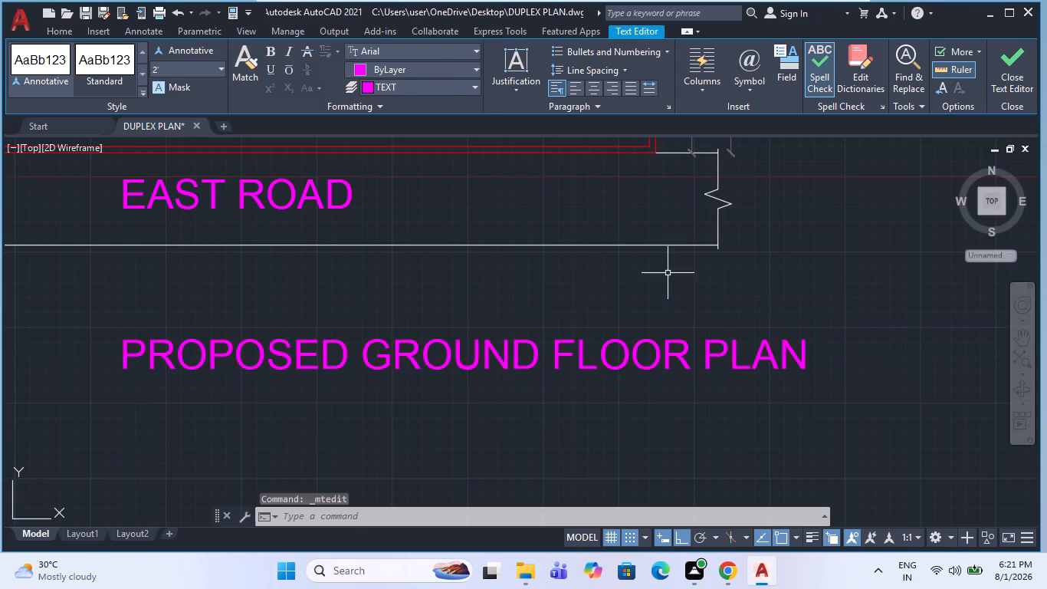
# Move the PROPOSED GROUND FLOOR PLAN label so it sits centred beneath the first plan's EAST ROAD.
pyautogui.scroll(-2, 485, 271)
pyautogui.press('Escape')
pyautogui.click(491, 317)
pyautogui.click(459, 308)
pyautogui.press('m')
pyautogui.press('space')
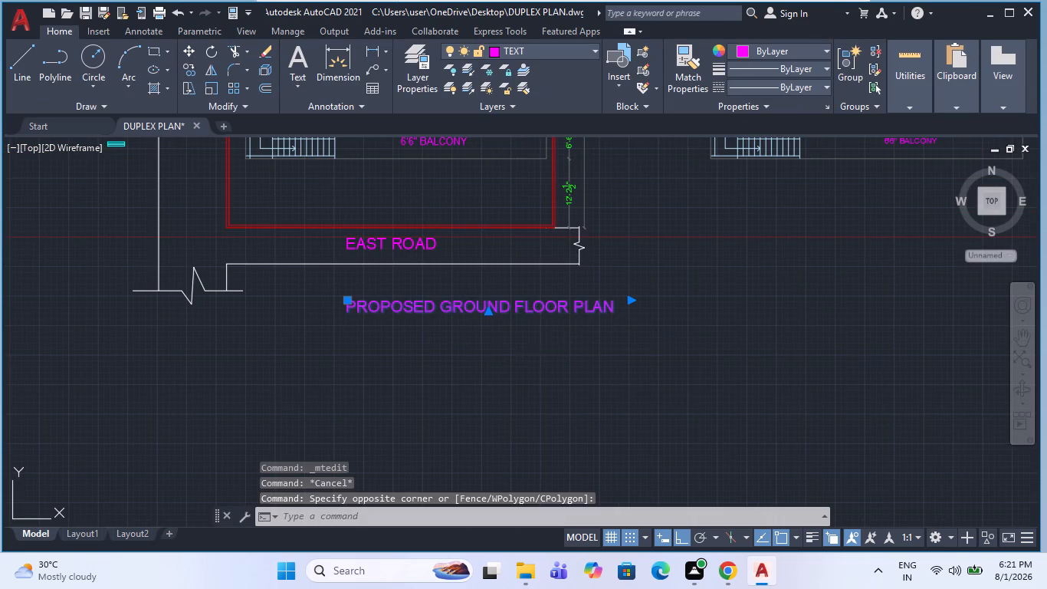
pyautogui.moveTo(625, 354); pyautogui.dragTo(612, 357)
pyautogui.click(546, 343)
pyautogui.press('Escape')
pyautogui.scroll(-1, 321, 314)
pyautogui.press('Escape')
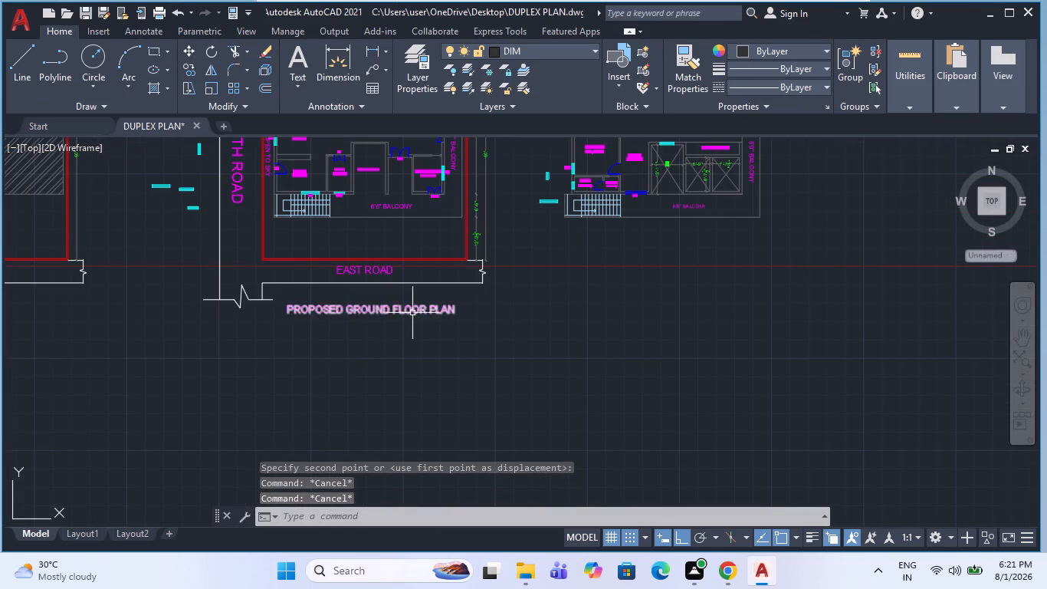
# Copy the PROPOSED GROUND FLOOR PLAN label straight across to the space beneath the second plan.
pyautogui.doubleClick(412, 310)
pyautogui.press('Escape')
pyautogui.click(424, 315)
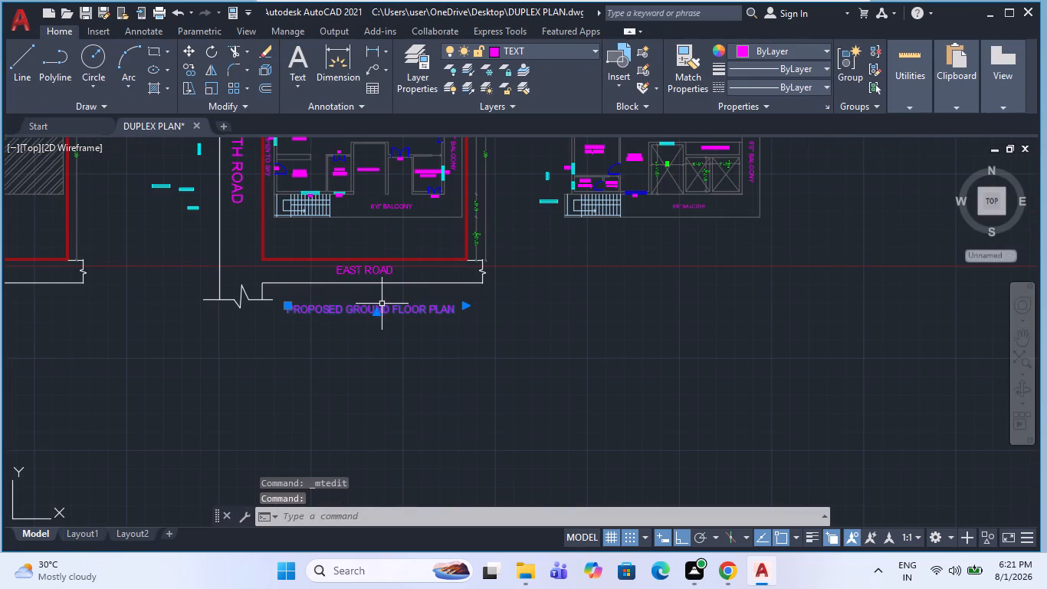
pyautogui.write('CO')
pyautogui.press('space')
pyautogui.moveTo(382, 304); pyautogui.dragTo(365, 314)
pyautogui.scroll(-2, 505, 311)
pyautogui.scroll(1, 607, 310)
pyautogui.click(546, 294)
pyautogui.press('Escape')
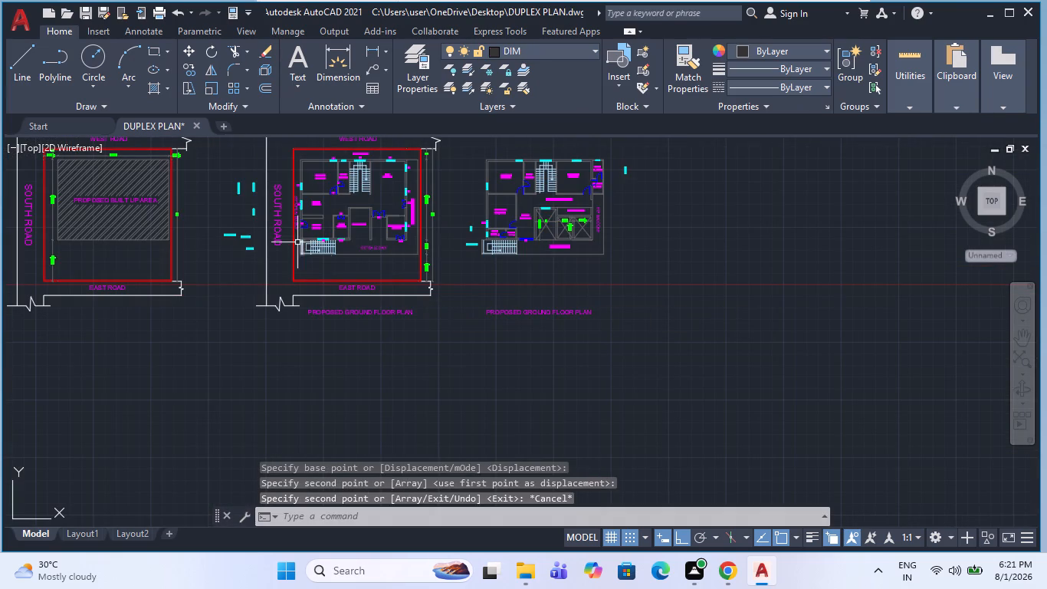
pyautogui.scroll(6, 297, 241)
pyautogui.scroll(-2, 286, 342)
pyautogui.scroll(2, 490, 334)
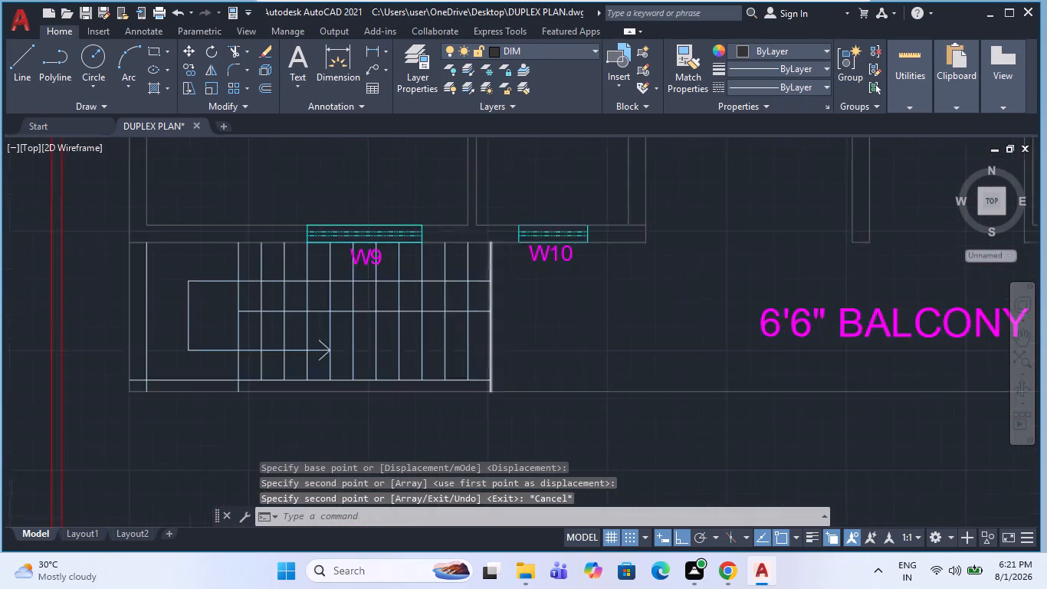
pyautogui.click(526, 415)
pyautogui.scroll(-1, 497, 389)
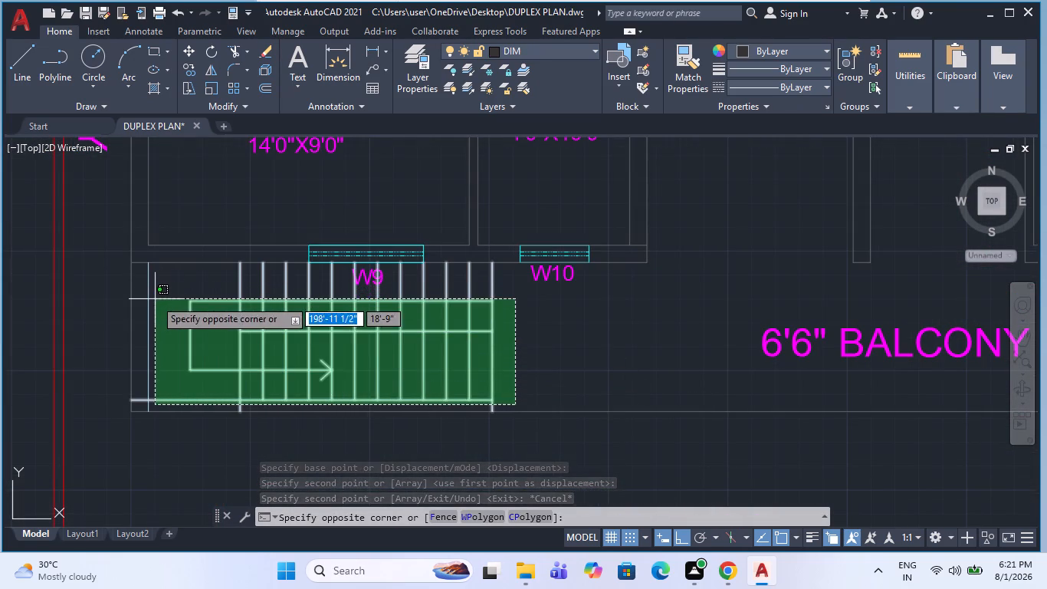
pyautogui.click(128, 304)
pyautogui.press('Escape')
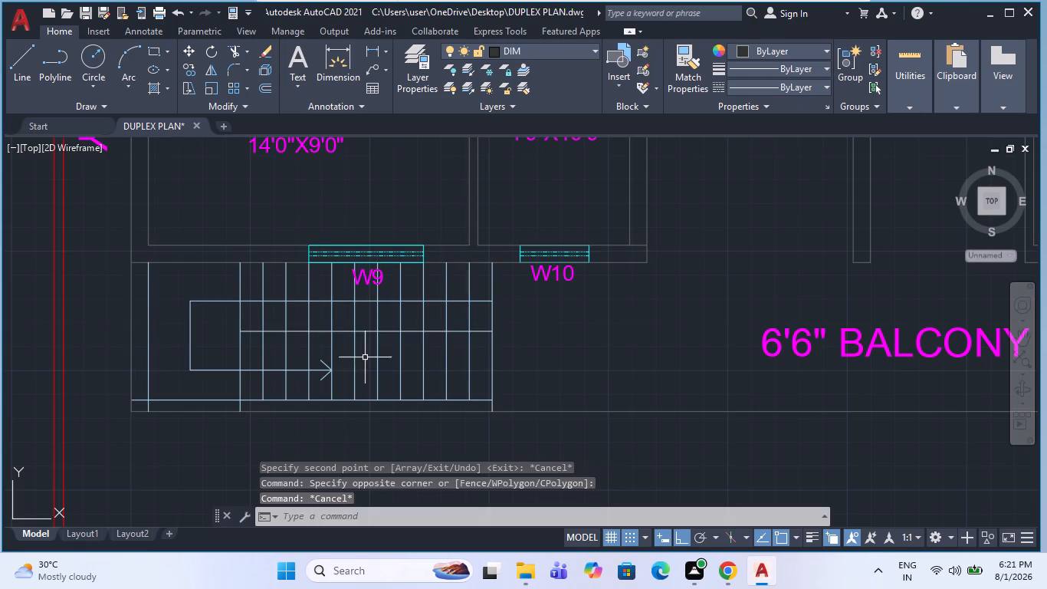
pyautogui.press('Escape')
# Trim the first plan's outer wall line beside the staircase below the KITCHEN, up to the house corner.
pyautogui.write('TR')
pyautogui.press('space')
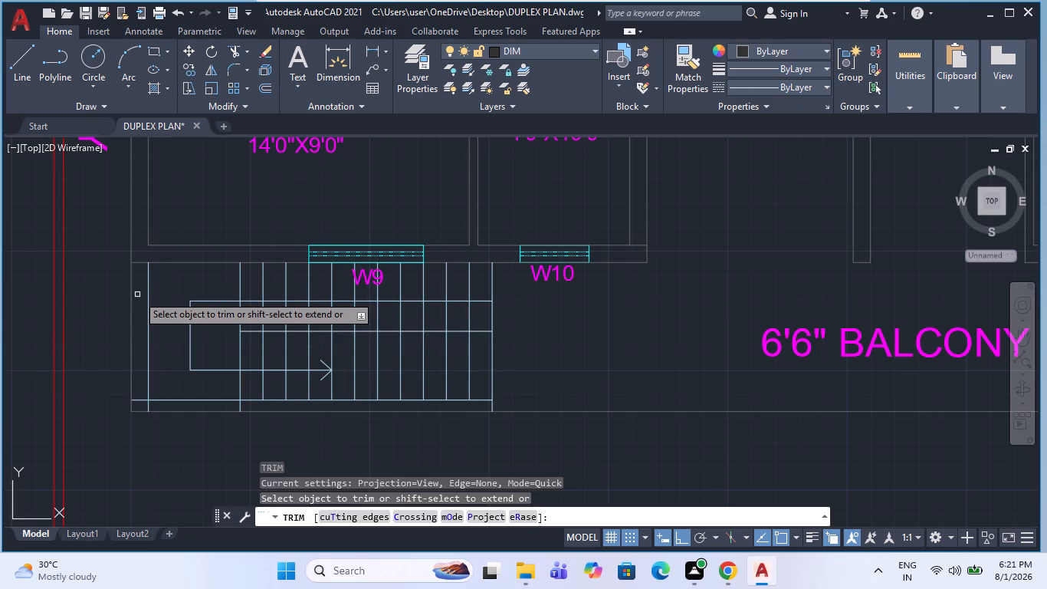
pyautogui.click(137, 294)
pyautogui.moveTo(134, 294); pyautogui.dragTo(113, 311)
pyautogui.click(130, 307)
pyautogui.press('Escape')
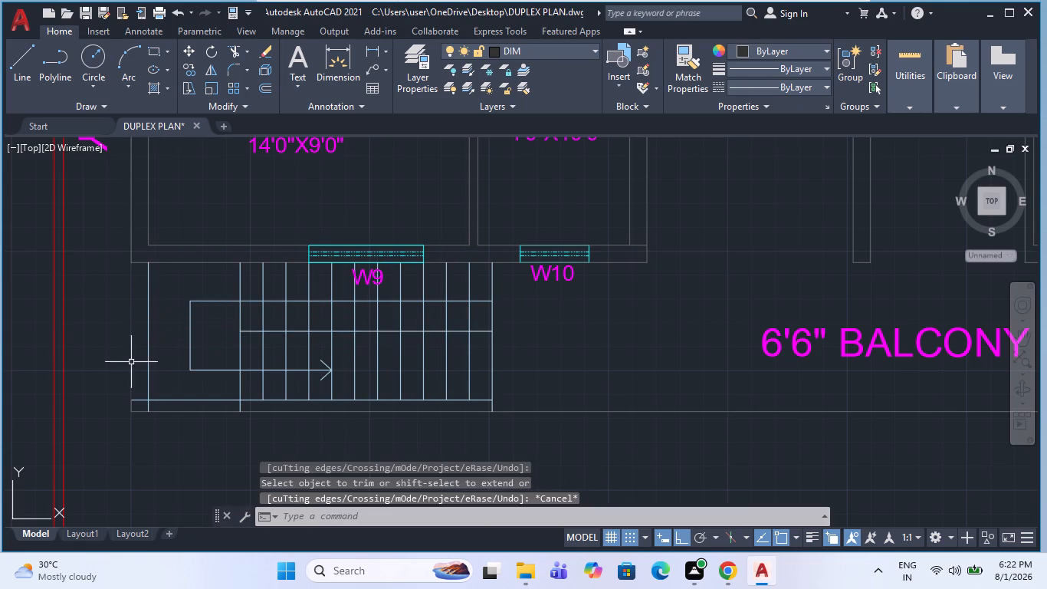
# Stretch the short leftover wall line at the staircase's outer lower corner up to the KITCHEN's outer corner.
pyautogui.scroll(2, 131, 377)
pyautogui.click(133, 456)
pyautogui.click(123, 456)
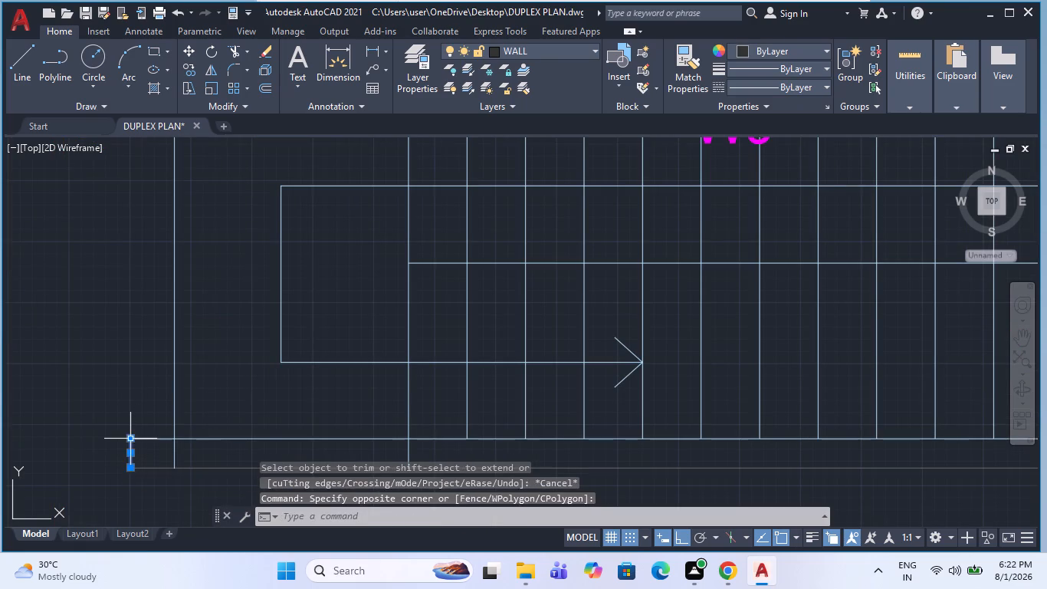
pyautogui.click(130, 440)
pyautogui.scroll(-2, 138, 434)
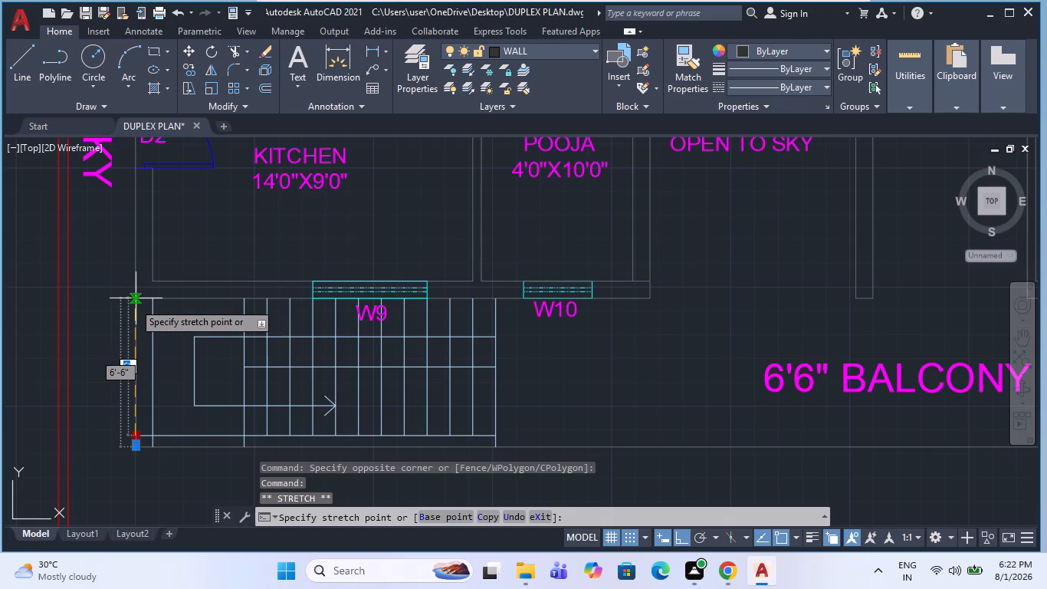
pyautogui.click(136, 297)
pyautogui.press('Escape')
# Move the first plan's lower staircase, with its outer edge and the lower balcony line, 2' toward SOUTH ROAD.
pyautogui.scroll(-2, 251, 319)
pyautogui.moveTo(380, 396); pyautogui.dragTo(361, 391)
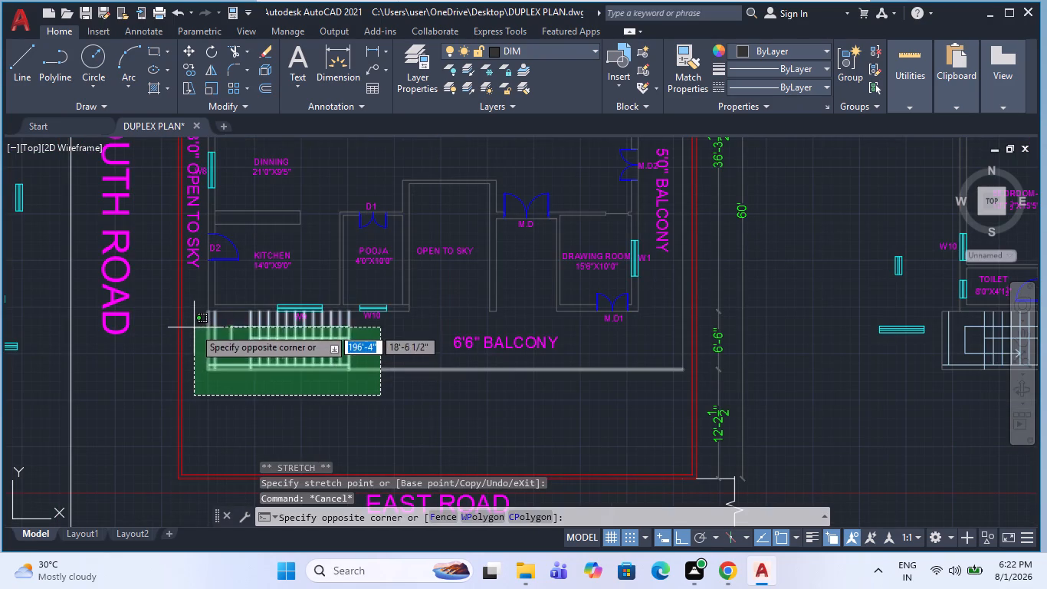
pyautogui.click(194, 324)
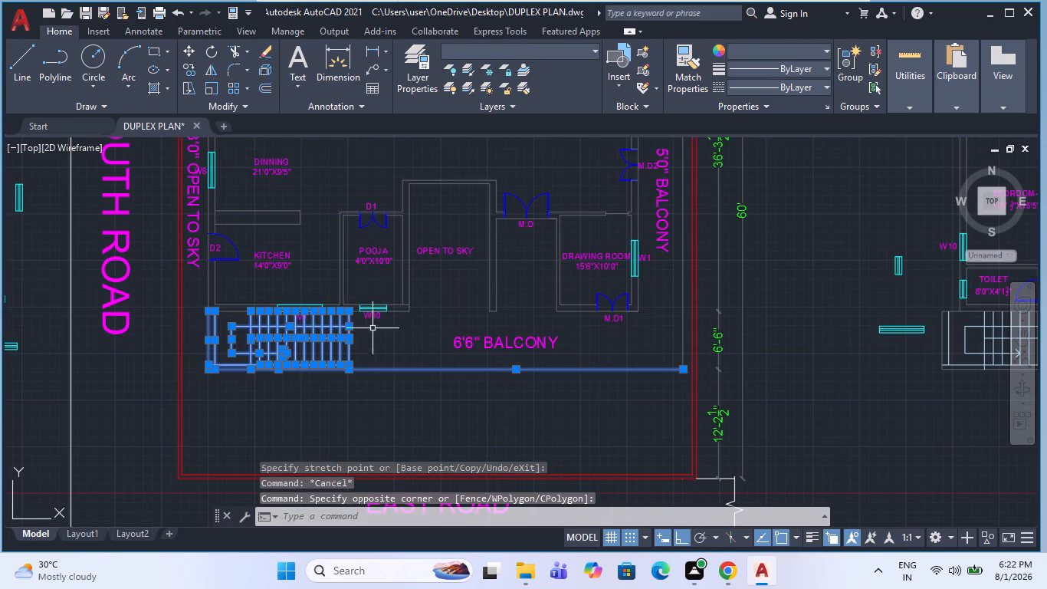
pyautogui.scroll(1, 373, 328)
pyautogui.scroll(1, 330, 390)
pyautogui.press('m')
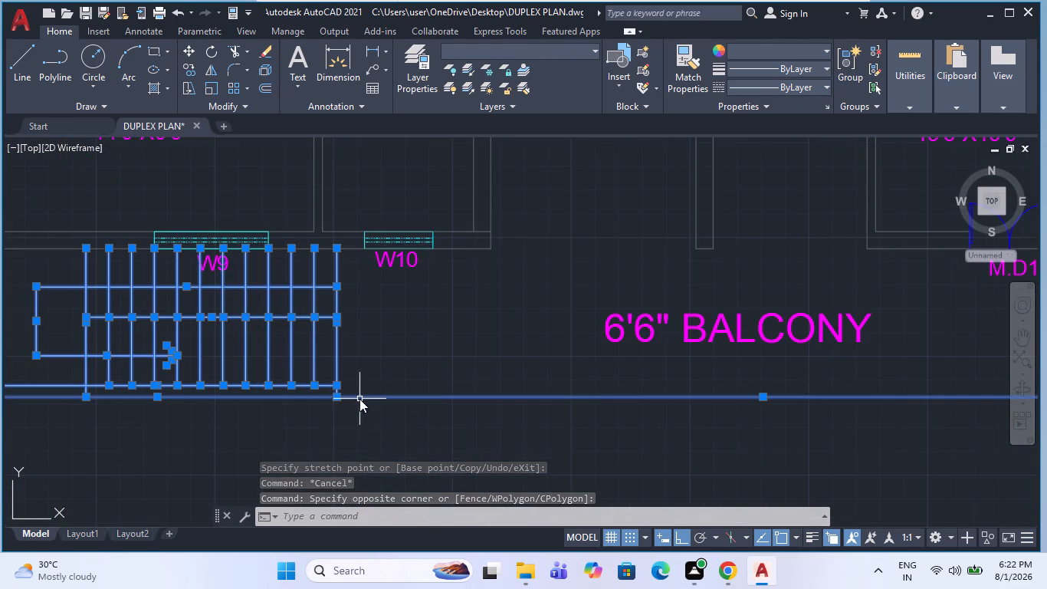
pyautogui.press('space')
pyautogui.scroll(-1, 376, 381)
pyautogui.scroll(2, 107, 295)
pyautogui.click(162, 302)
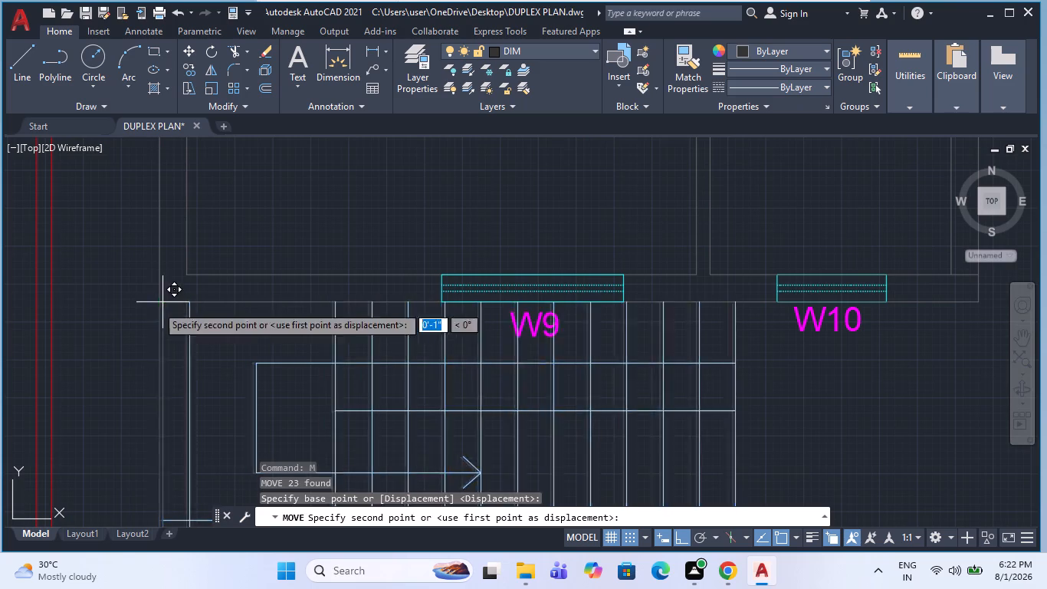
pyautogui.write("2'")
pyautogui.press('Return')
pyautogui.press('Escape')
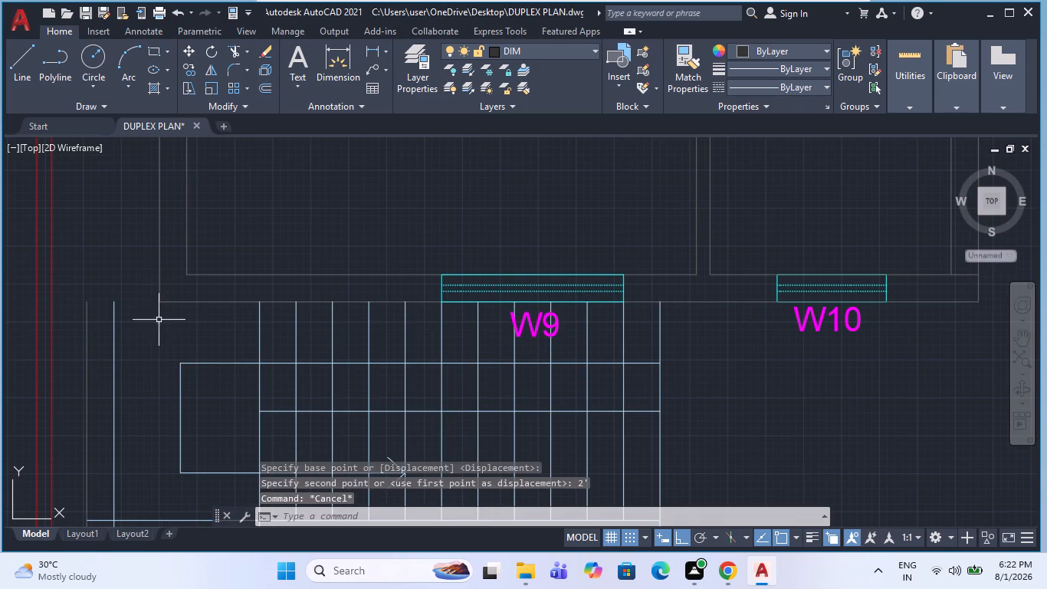
# Fillet the KITCHEN's outer lower wall line with the moved staircase's outer edge line at radius 0.
pyautogui.press('Escape')
pyautogui.press('f')
pyautogui.press('space')
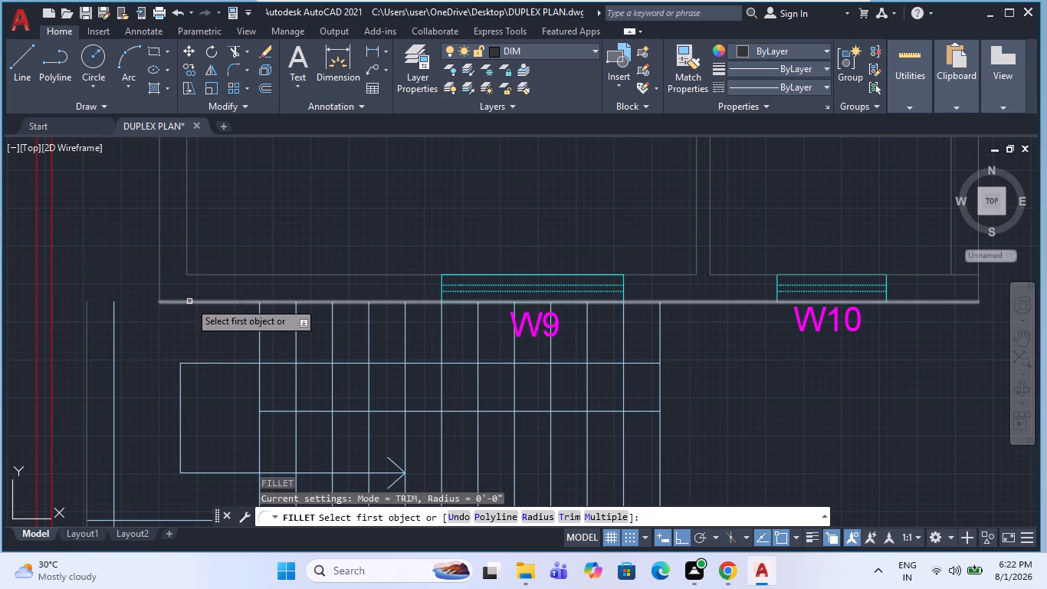
pyautogui.click(189, 301)
pyautogui.click(86, 329)
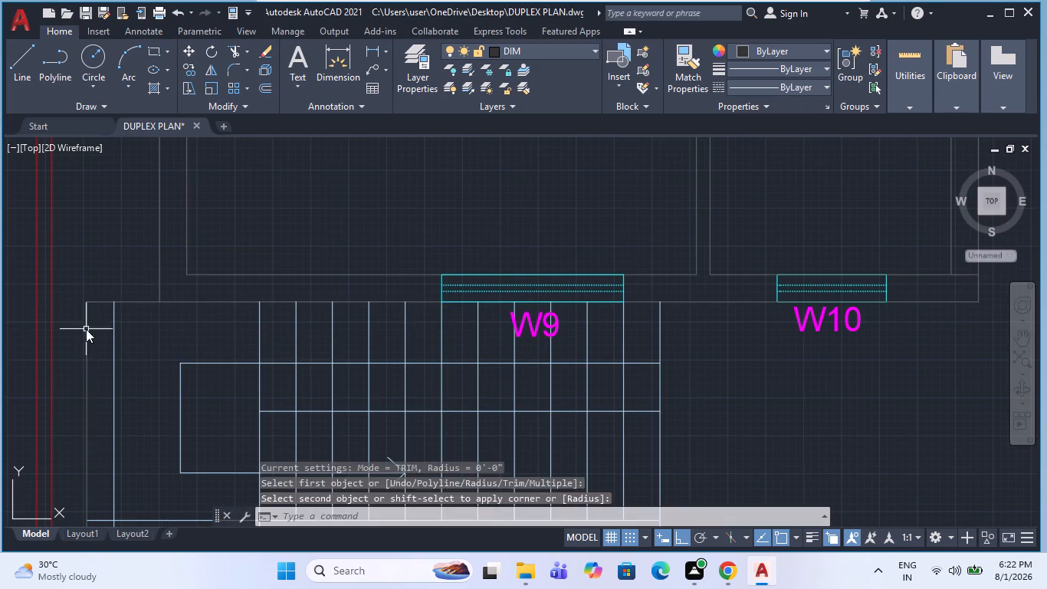
pyautogui.press('Escape')
# Fillet the first plan's lower balcony line with the 5'0" balcony's outer line at radius 0 to close the corner.
pyautogui.scroll(-2, 76, 327)
pyautogui.press('Escape')
pyautogui.scroll(-2, 185, 362)
pyautogui.press('Escape')
pyautogui.scroll(1, 293, 373)
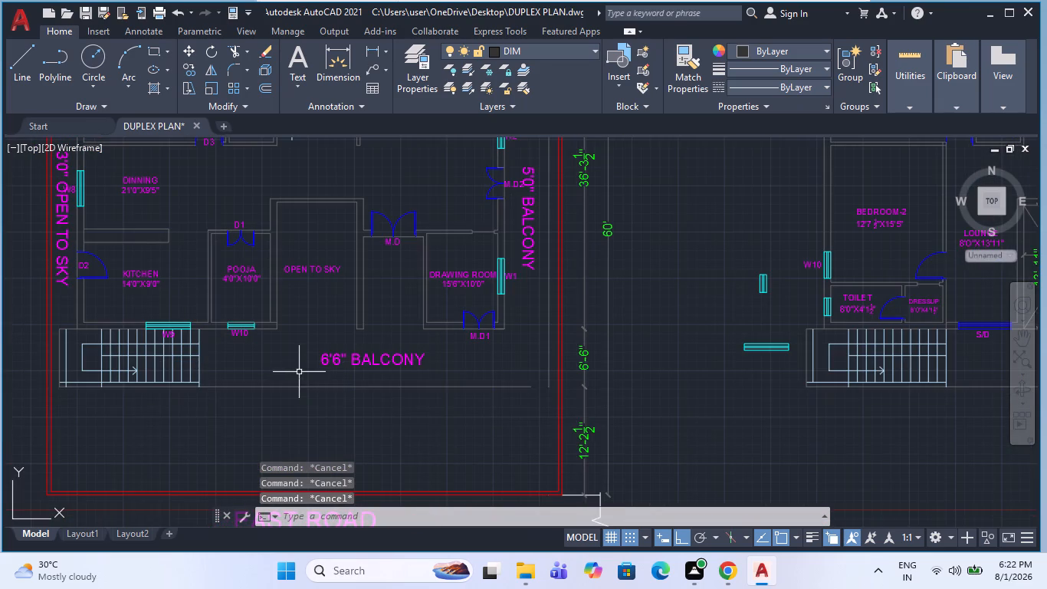
pyautogui.write('F')
pyautogui.press('space')
pyautogui.click(535, 387)
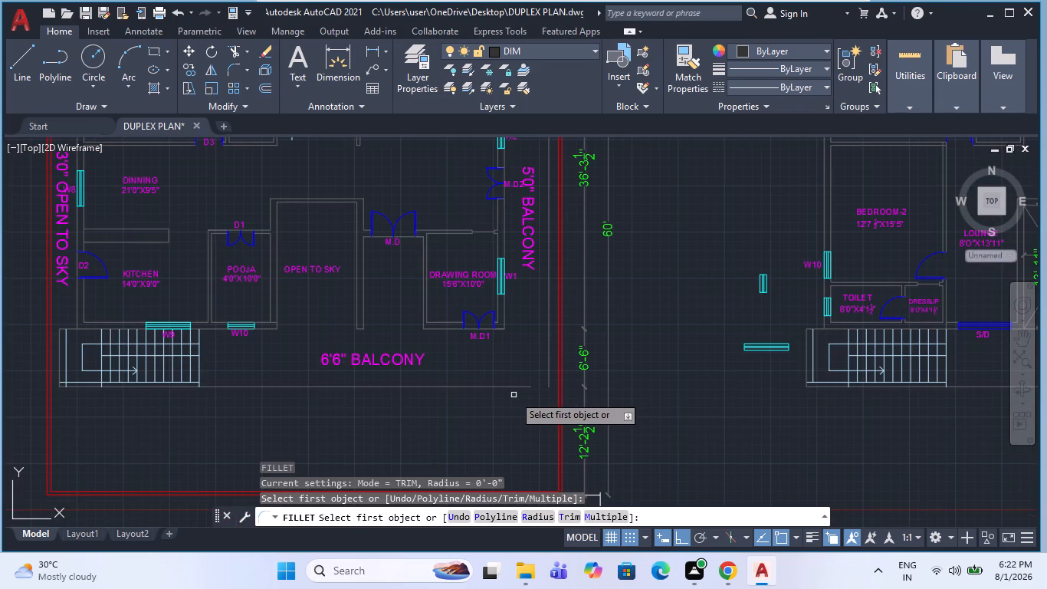
pyautogui.click(514, 389)
pyautogui.click(548, 364)
pyautogui.press('Escape')
pyautogui.scroll(-1, 438, 403)
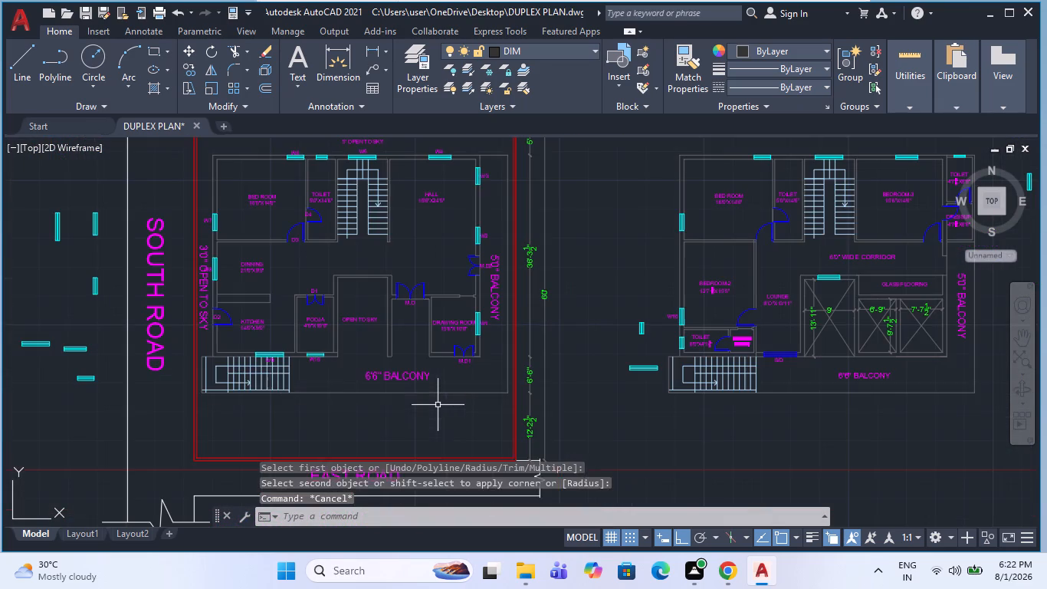
pyautogui.press('Escape')
# Change the 3'0" OPEN TO SKY label beside the DINNING and KITCHEN rooms to 2'0" BALCONY.
pyautogui.scroll(2, 205, 283)
pyautogui.scroll(-2, 211, 320)
pyautogui.scroll(2, 189, 281)
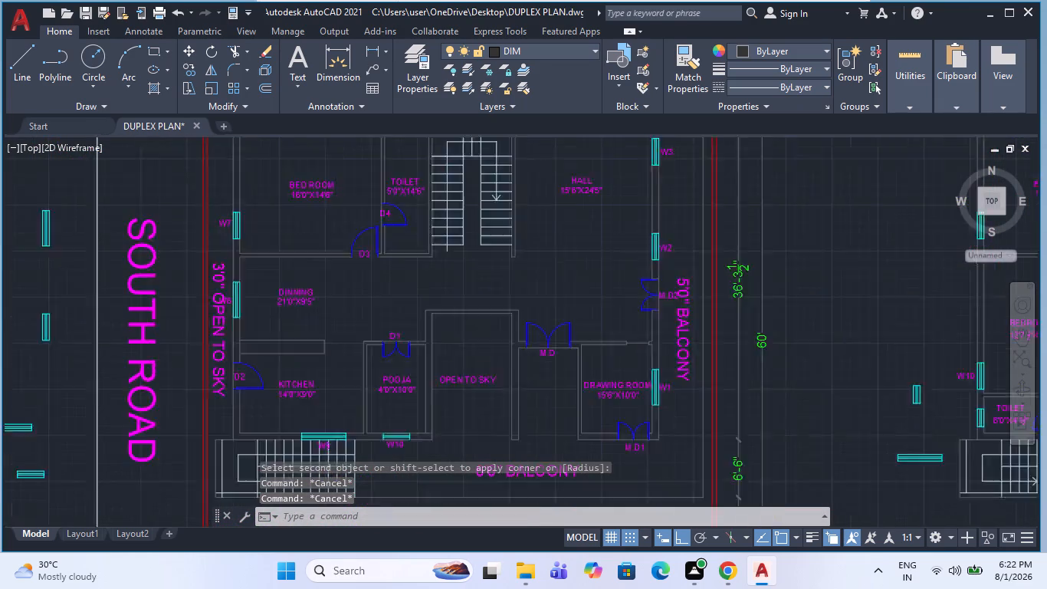
pyautogui.doubleClick(233, 264)
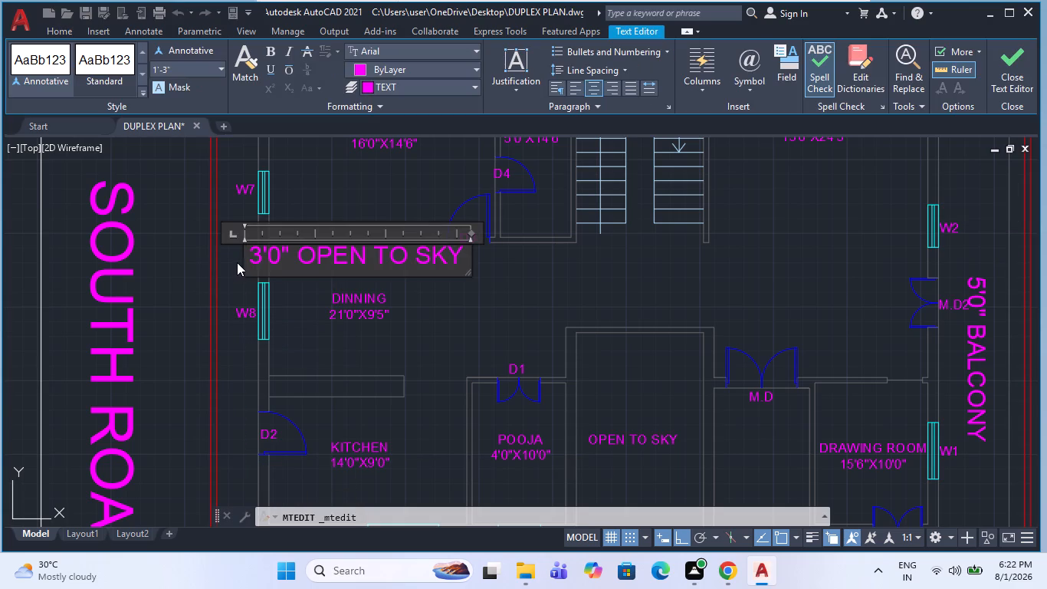
pyautogui.moveTo(259, 255); pyautogui.dragTo(248, 261)
pyautogui.press('2')
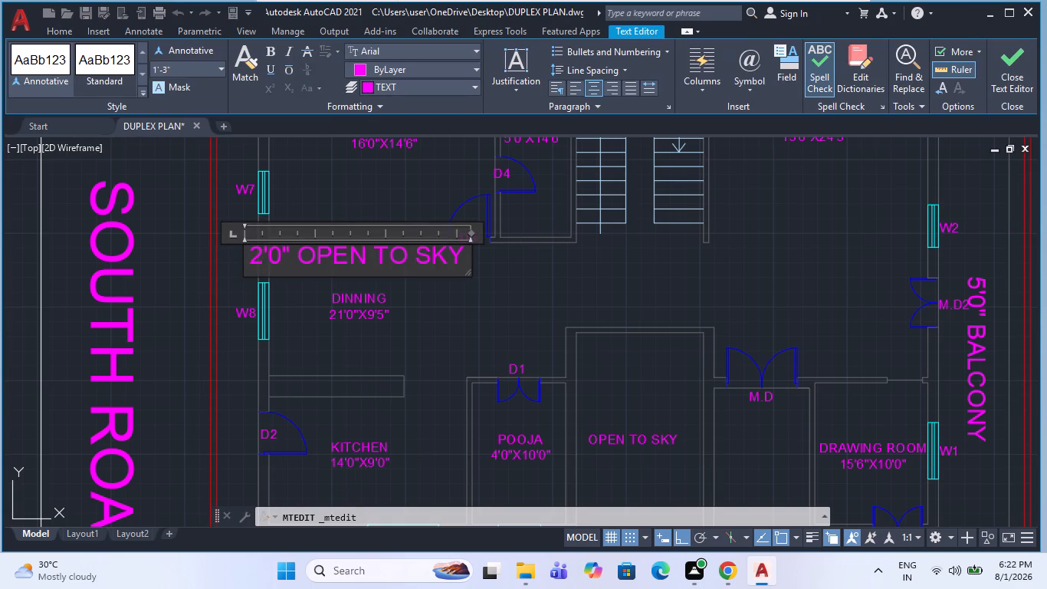
pyautogui.moveTo(300, 265); pyautogui.dragTo(465, 275)
pyautogui.write('BAL')
pyautogui.write('CONY')
pyautogui.click(438, 360)
pyautogui.press('Escape')
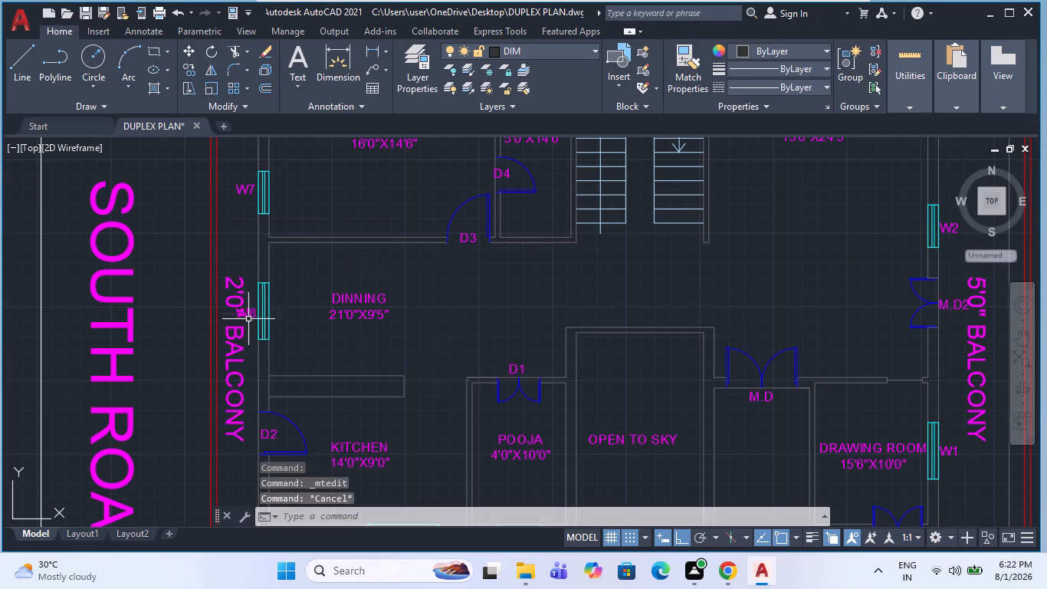
# Set the text height of the 2'0" BALCONY label to 8".
pyautogui.doubleClick(236, 279)
pyautogui.hotkey('ctrl', 'a')
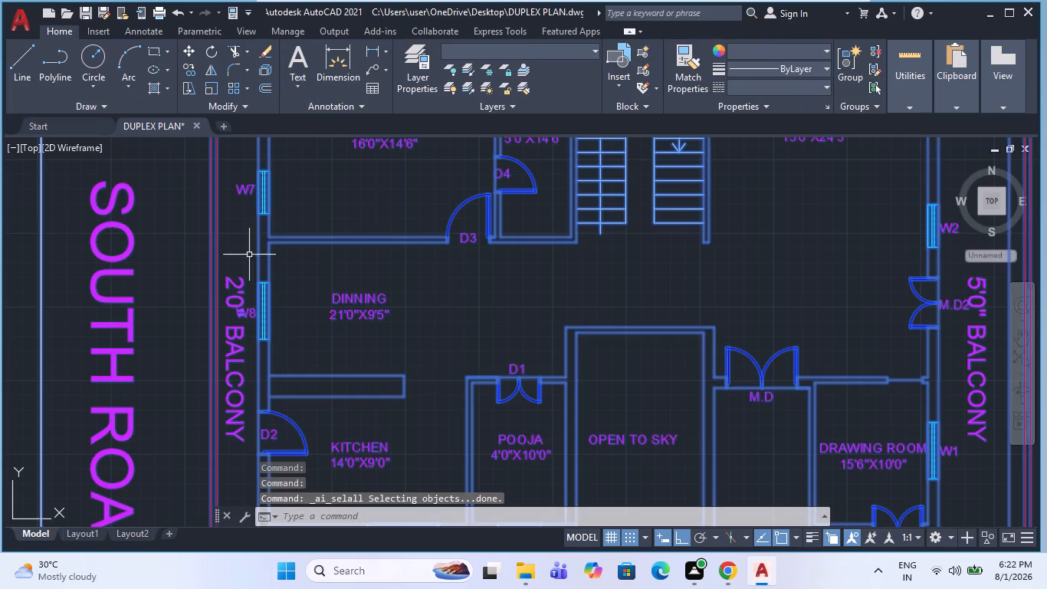
pyautogui.press('Escape')
pyautogui.doubleClick(235, 279)
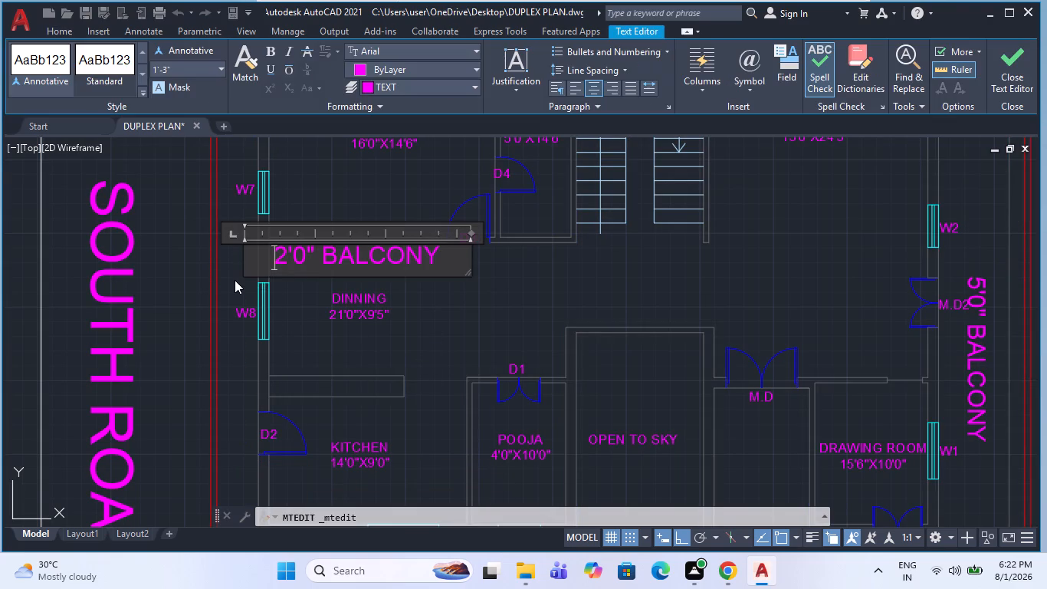
pyautogui.hotkey('ctrl', 'a')
pyautogui.click(176, 73)
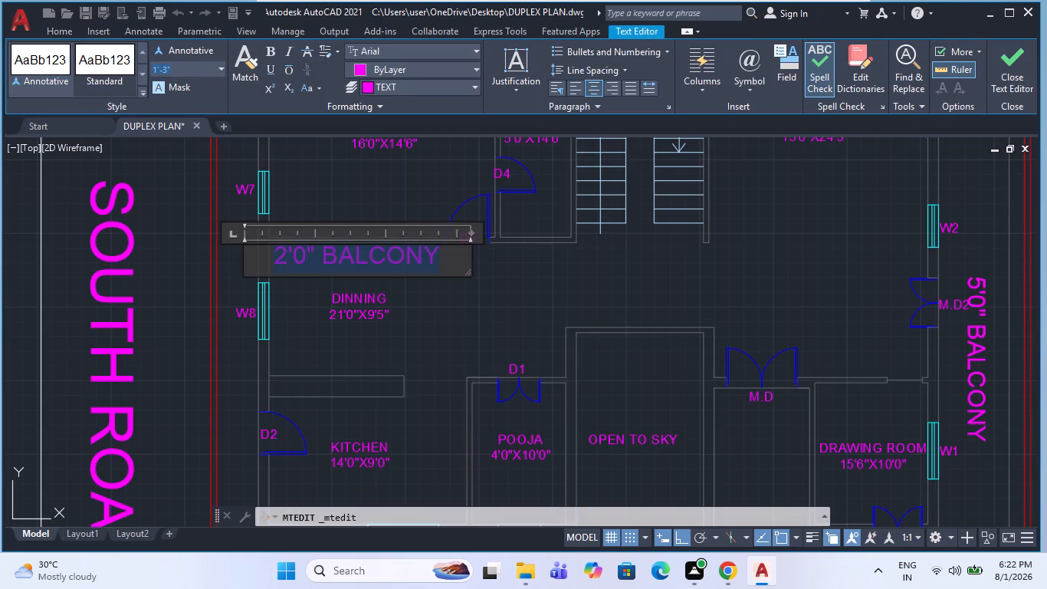
pyautogui.press('8')
pyautogui.press('Return')
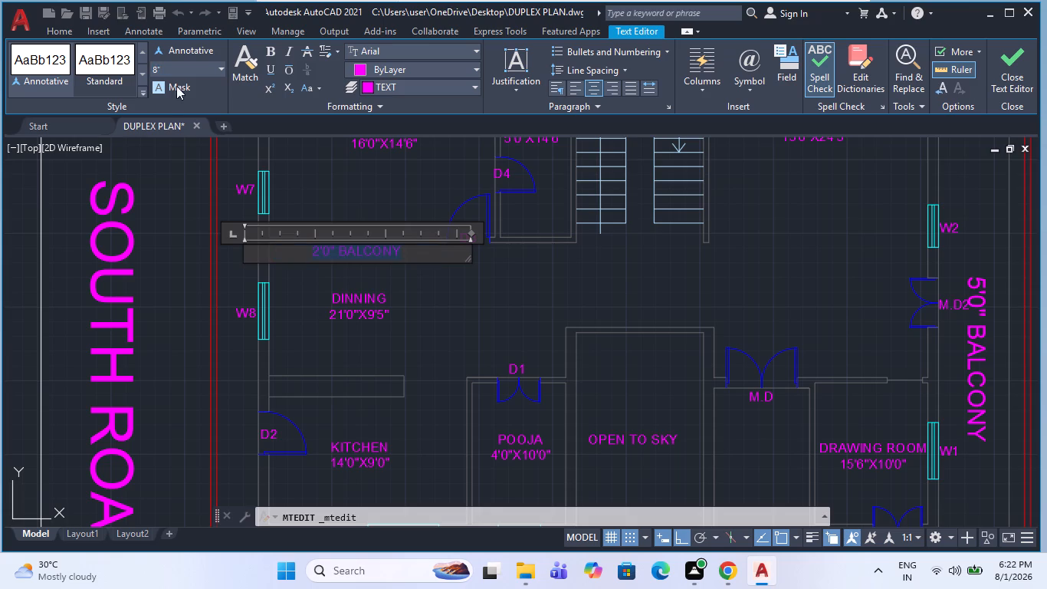
pyautogui.click(161, 216)
pyautogui.press('Escape')
# Set the text height of the 2'0" BALCONY label beside the DINNING and KITCHEN rooms to 10".
pyautogui.doubleClick(241, 364)
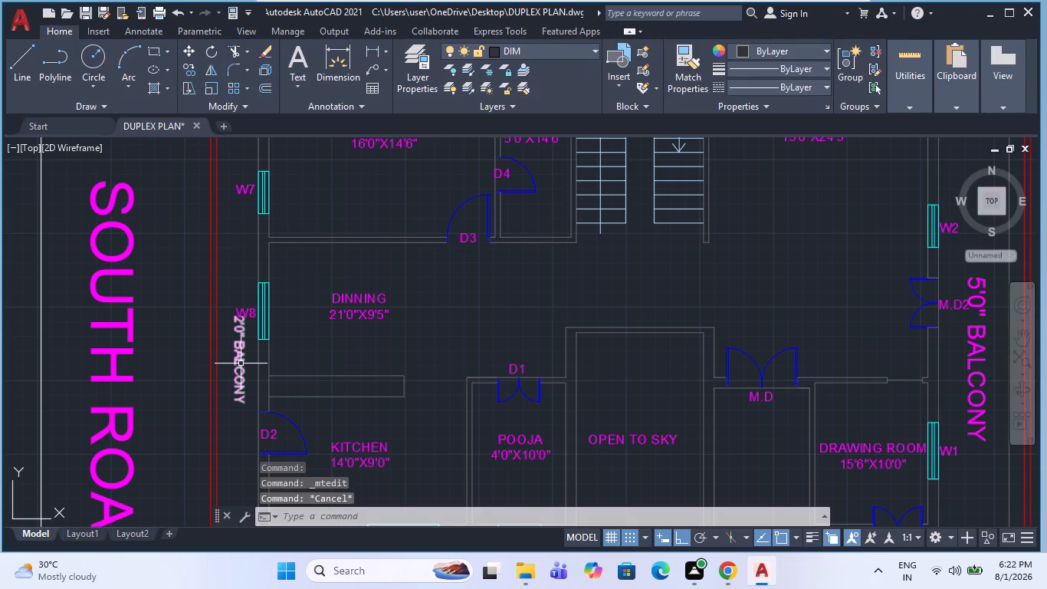
pyautogui.doubleClick(235, 369)
pyautogui.hotkey('ctrl', 'a')
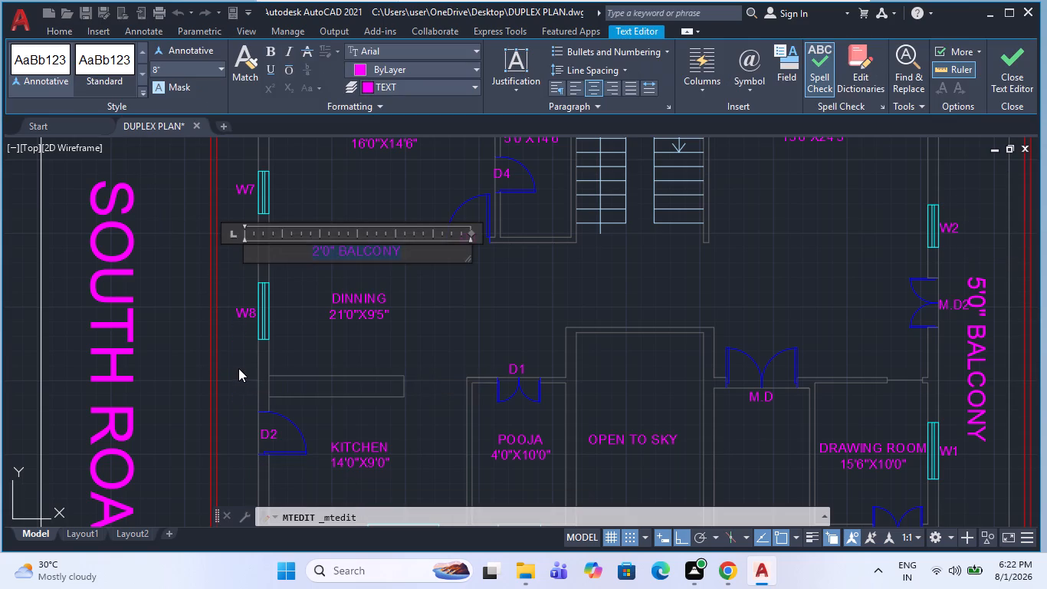
pyautogui.click(179, 77)
pyautogui.write('10')
pyautogui.press('Return')
pyautogui.click(159, 160)
pyautogui.scroll(-2, 198, 312)
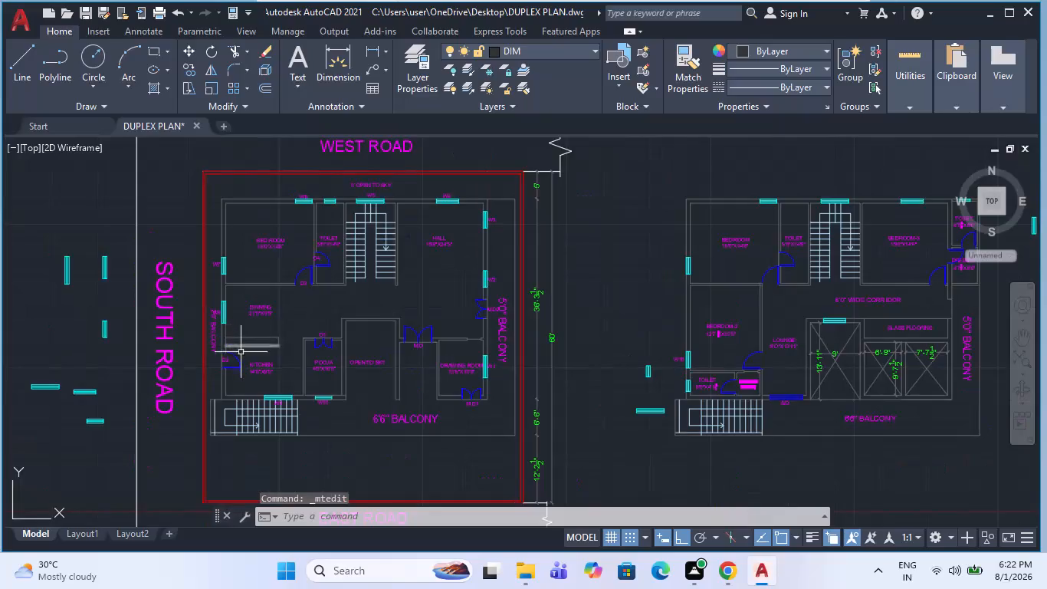
# Rotate the 2'0" BALCONY label by 180°, so that it reads from bottom to top.
pyautogui.scroll(2, 209, 356)
pyautogui.click(213, 327)
pyautogui.write('RO')
pyautogui.press('space')
pyautogui.click(214, 327)
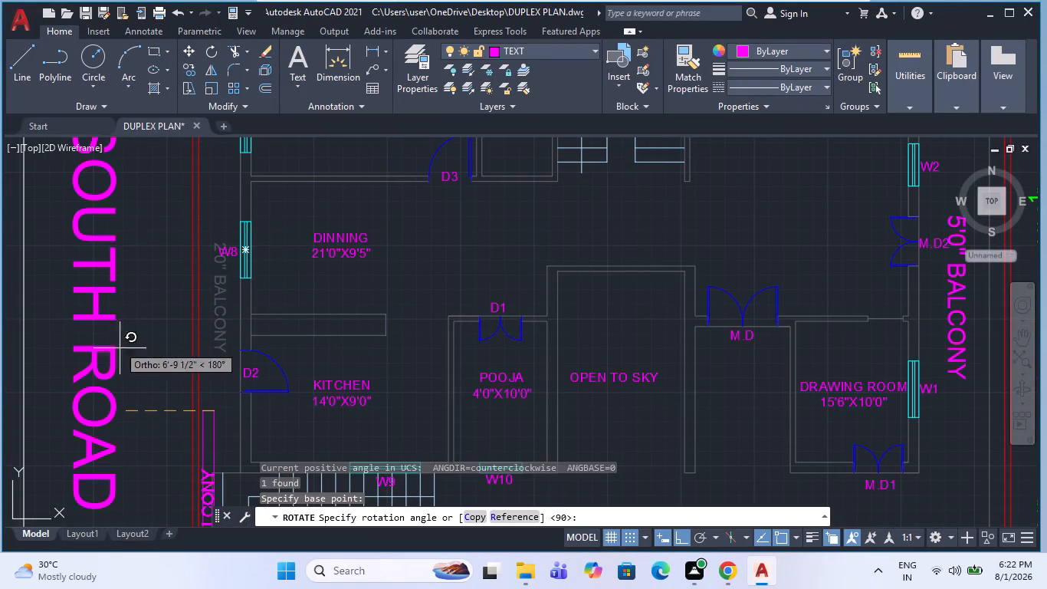
pyautogui.click(139, 422)
pyautogui.press('Escape')
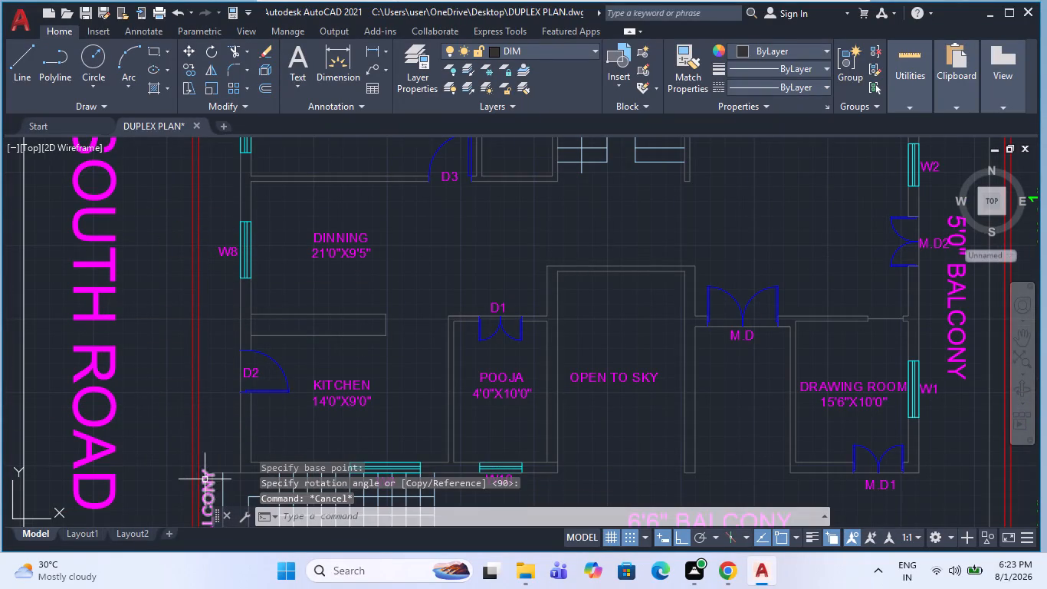
# Move the rotated 2'0" BALCONY label straight up beside window W8 of the DINNING room.
pyautogui.click(205, 479)
pyautogui.scroll(-1, 244, 451)
pyautogui.press('m')
pyautogui.press('space')
pyautogui.click(372, 345)
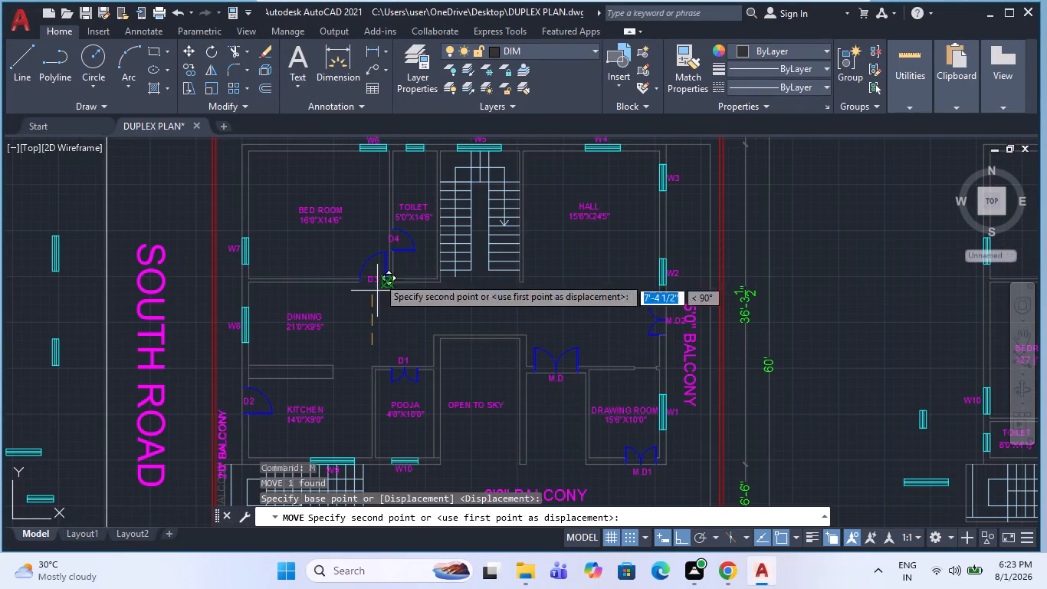
pyautogui.click(376, 179)
pyautogui.press('Escape')
pyautogui.scroll(1, 237, 322)
pyautogui.press('Escape')
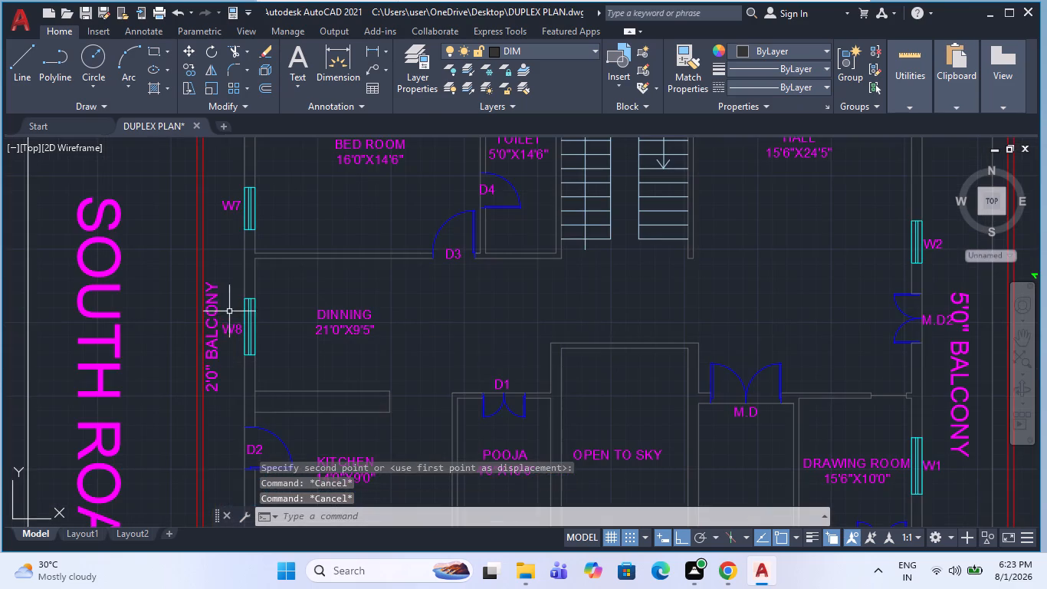
# Offset the first plan's upper outer wall line 2' outward, towards the 5' OPEN TO SKY label.
pyautogui.scroll(-2, 207, 300)
pyautogui.scroll(1, 212, 429)
pyautogui.press('Escape')
pyautogui.scroll(-1, 231, 402)
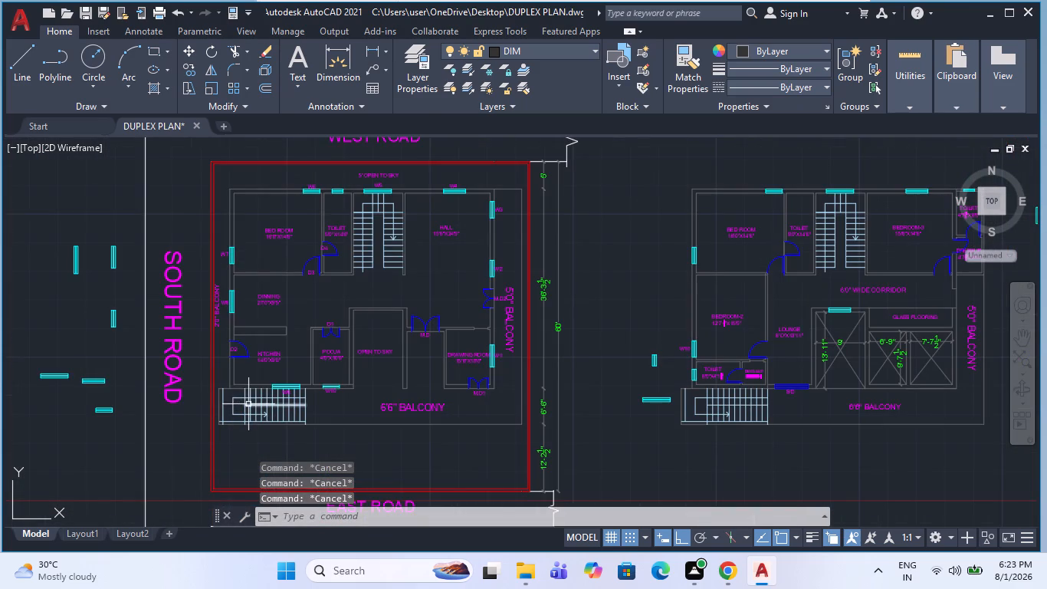
pyautogui.scroll(2, 307, 176)
pyautogui.moveTo(300, 194); pyautogui.dragTo(288, 222, button='middle')
pyautogui.press('Escape')
pyautogui.write("O 2'")
pyautogui.press('Return')
pyautogui.click(238, 237)
pyautogui.click(264, 176)
pyautogui.press('Escape')
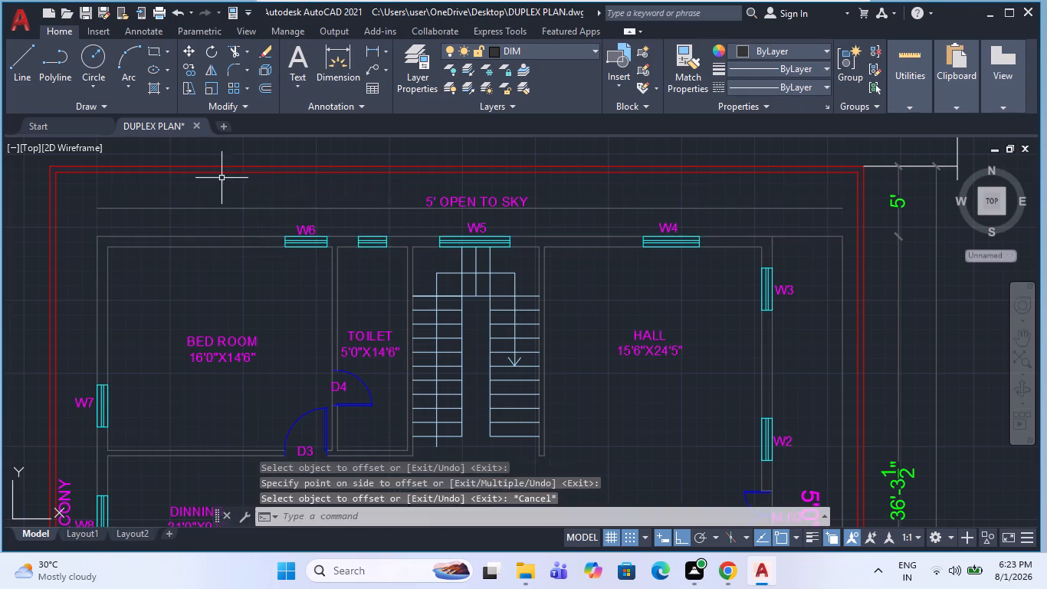
# Fillet the staircase's outer edge line with the offset upper line at radius 0 to close the 2'0" balcony corner.
pyautogui.scroll(-2, 218, 178)
pyautogui.press('Escape')
pyautogui.scroll(1, 168, 370)
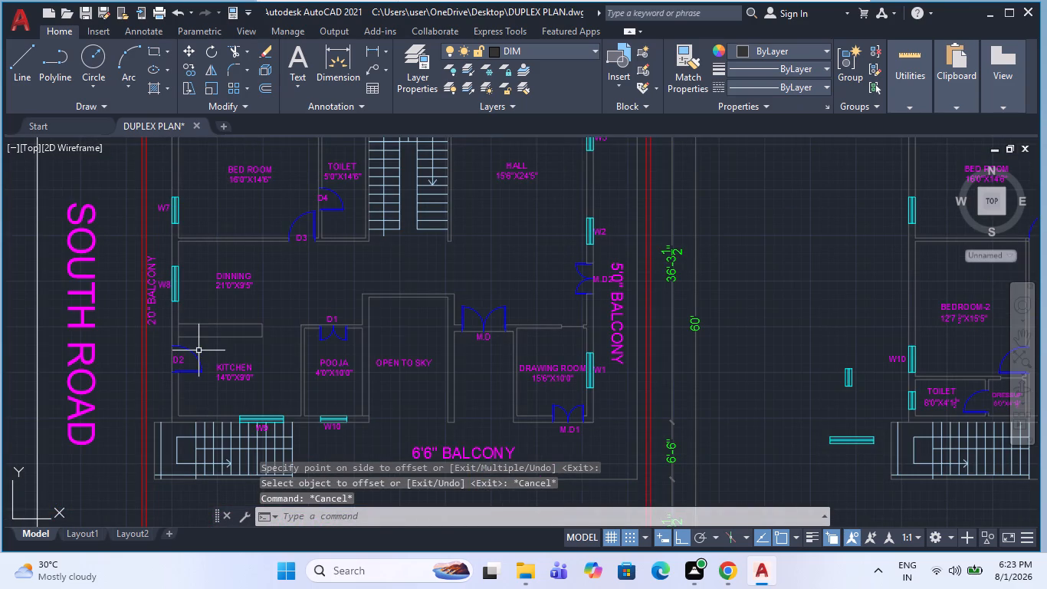
pyautogui.write('F')
pyautogui.press('space')
pyautogui.click(156, 441)
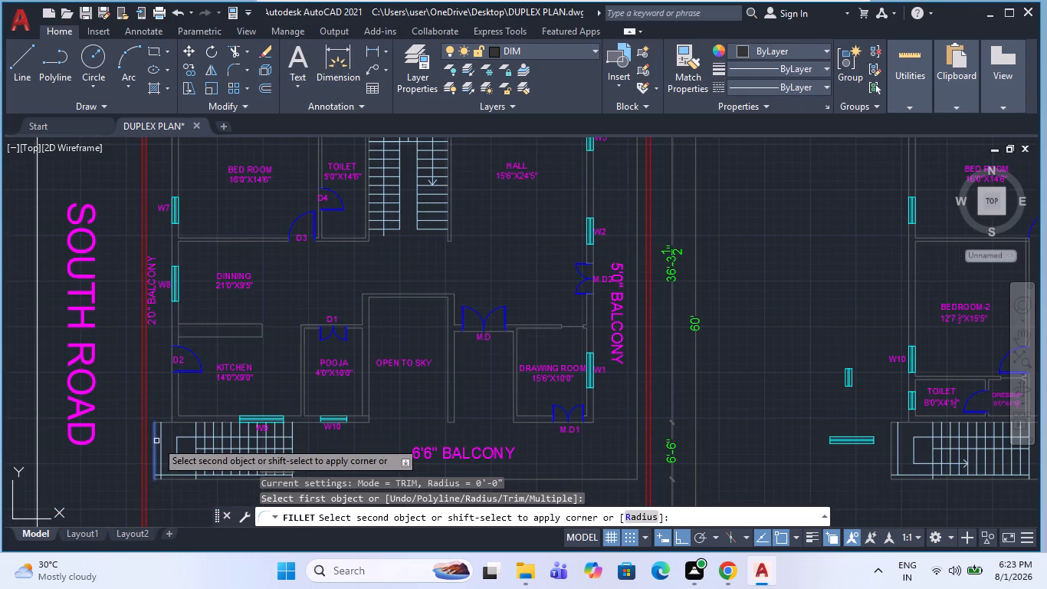
pyautogui.scroll(-1, 161, 439)
pyautogui.click(189, 219)
pyautogui.press('Escape')
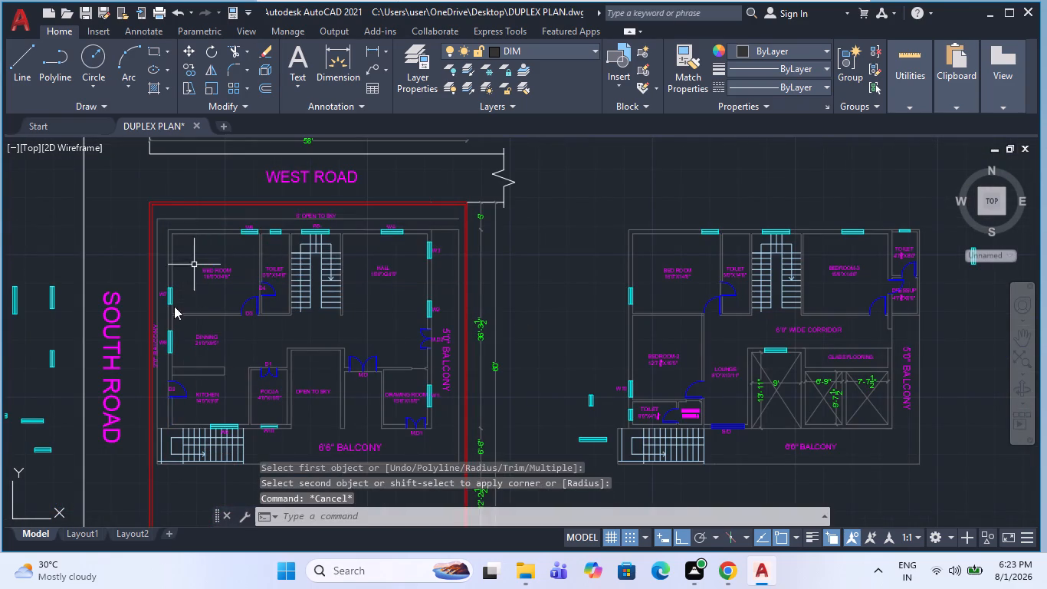
# Move the 2'0" BALCONY label about 1'-2 1/2" horizontally towards the DINNING wall, into the balcony strip.
pyautogui.scroll(1, 143, 364)
pyautogui.press('Escape')
pyautogui.scroll(2, 159, 350)
pyautogui.click(159, 350)
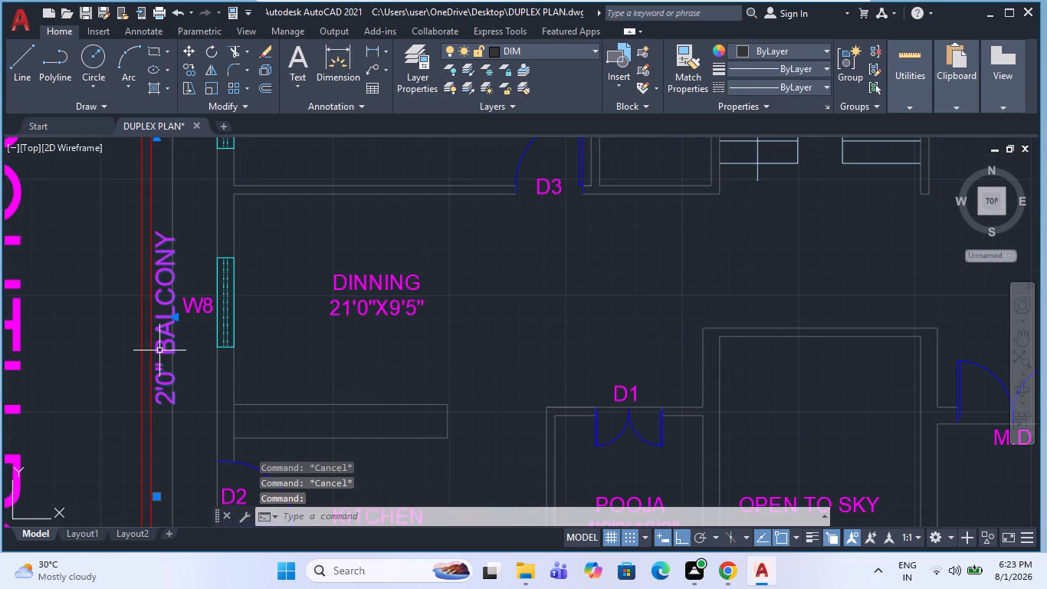
pyautogui.scroll(-1, 189, 357)
pyautogui.press('m')
pyautogui.press('space')
pyautogui.click(251, 344)
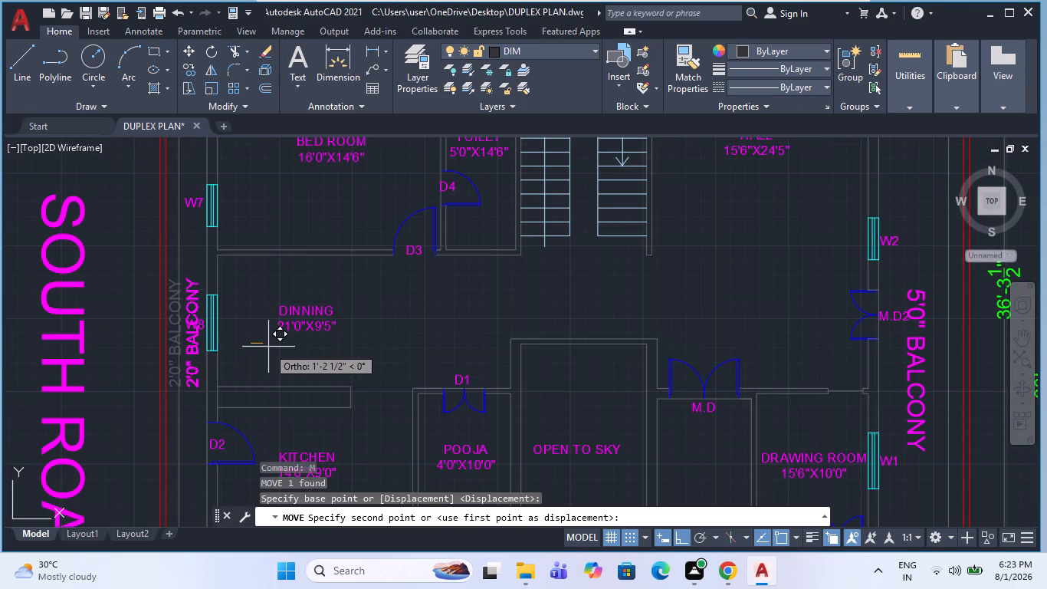
pyautogui.click(268, 347)
pyautogui.press('Escape')
pyautogui.scroll(-2, 183, 321)
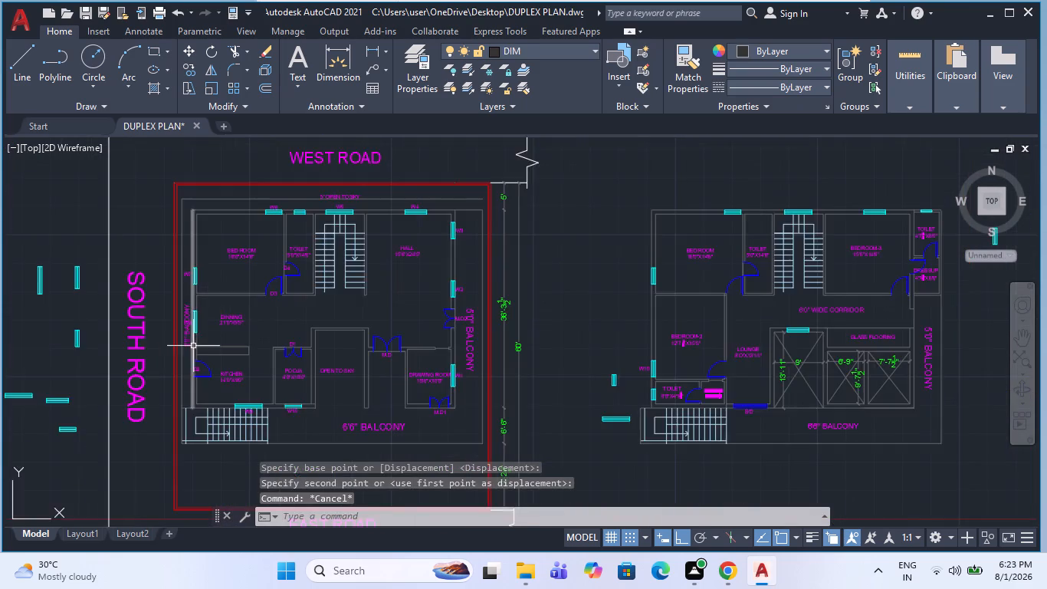
# Move the 2'0" BALCONY label straight down, clear of the W8 label, to between W8 and door D2.
pyautogui.scroll(2, 193, 346)
pyautogui.click(179, 340)
pyautogui.press('m')
pyautogui.press('space')
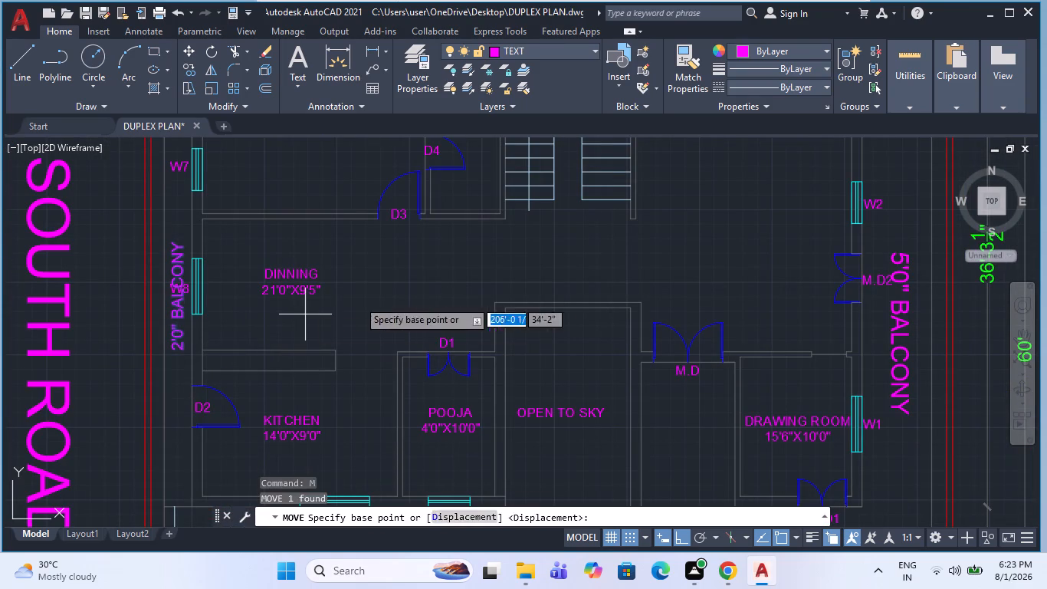
pyautogui.click(365, 299)
pyautogui.click(361, 366)
pyautogui.press('Escape')
pyautogui.scroll(-2, 192, 324)
pyautogui.press('Escape')
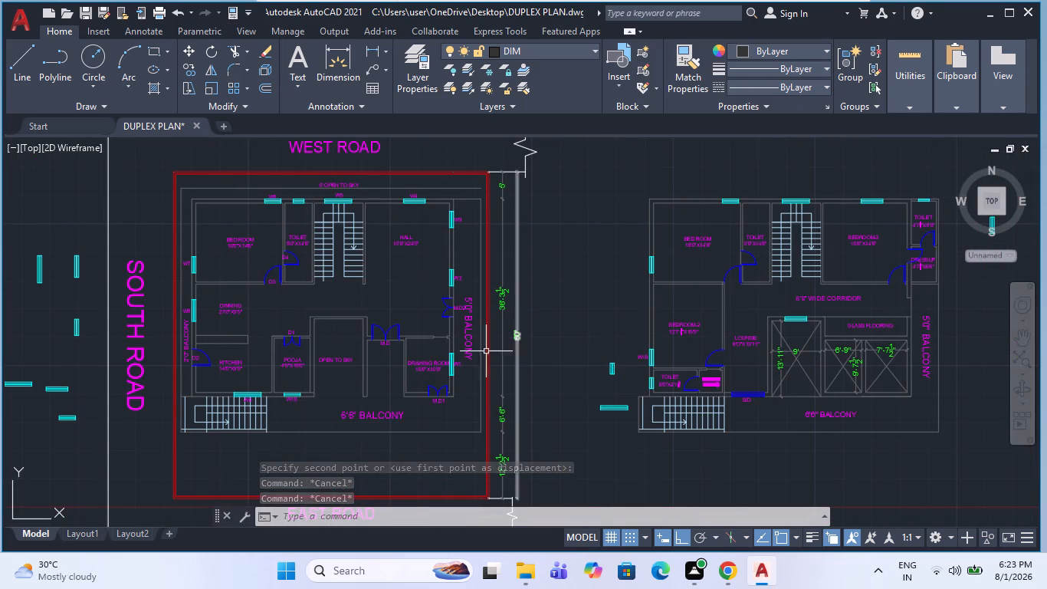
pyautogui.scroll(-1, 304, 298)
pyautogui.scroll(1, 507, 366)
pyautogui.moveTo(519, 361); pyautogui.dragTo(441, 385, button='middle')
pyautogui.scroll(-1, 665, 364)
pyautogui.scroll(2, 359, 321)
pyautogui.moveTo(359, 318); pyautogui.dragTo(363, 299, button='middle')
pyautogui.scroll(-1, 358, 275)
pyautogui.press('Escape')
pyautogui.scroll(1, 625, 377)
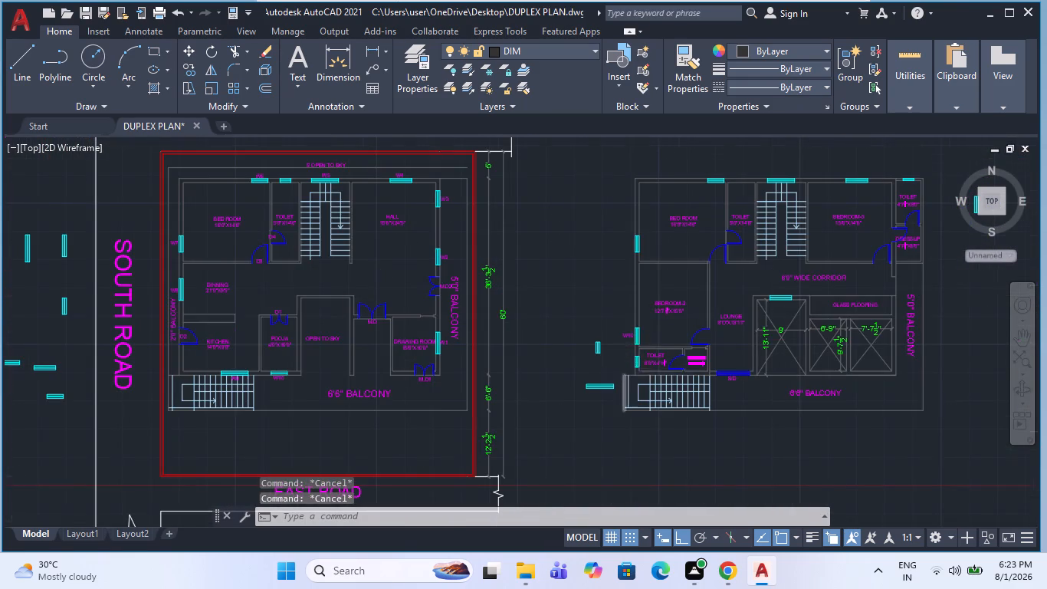
# Move the two loose window symbols beside the second plan's staircase straight down, below the plan titles.
pyautogui.click(590, 433)
pyautogui.click(559, 311)
pyautogui.scroll(-1, 559, 311)
pyautogui.press('m')
pyautogui.press('space')
pyautogui.click(565, 309)
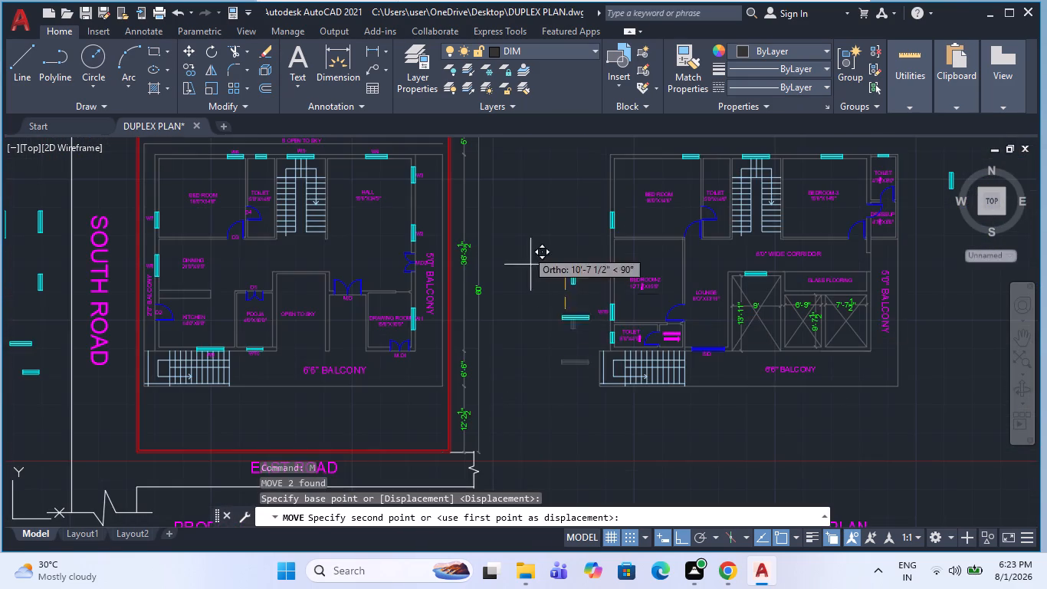
pyautogui.scroll(-1, 533, 251)
pyautogui.click(560, 446)
pyautogui.press('Escape')
# Change the second plan's title to PROPOSED FIRST FLOOR PLAN.
pyautogui.doubleClick(691, 423)
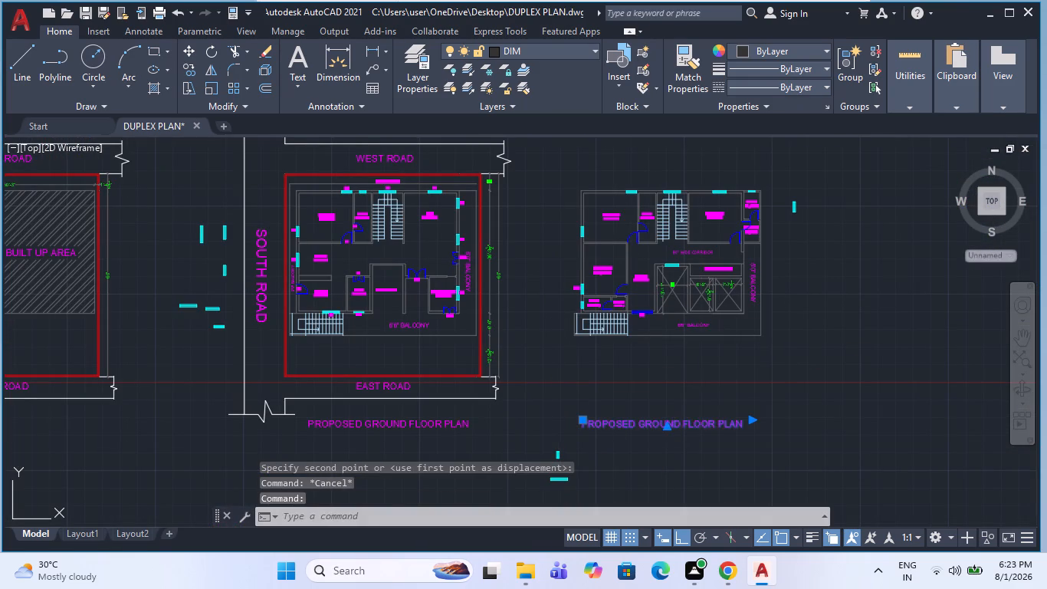
pyautogui.scroll(2, 679, 430)
pyautogui.moveTo(678, 428); pyautogui.dragTo(619, 435)
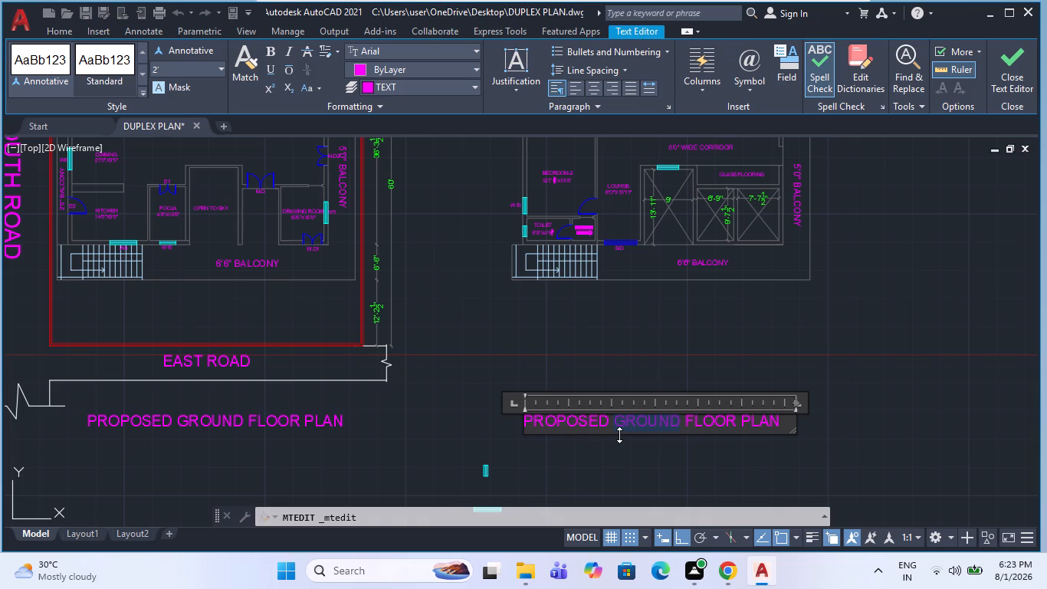
pyautogui.write('FIRST')
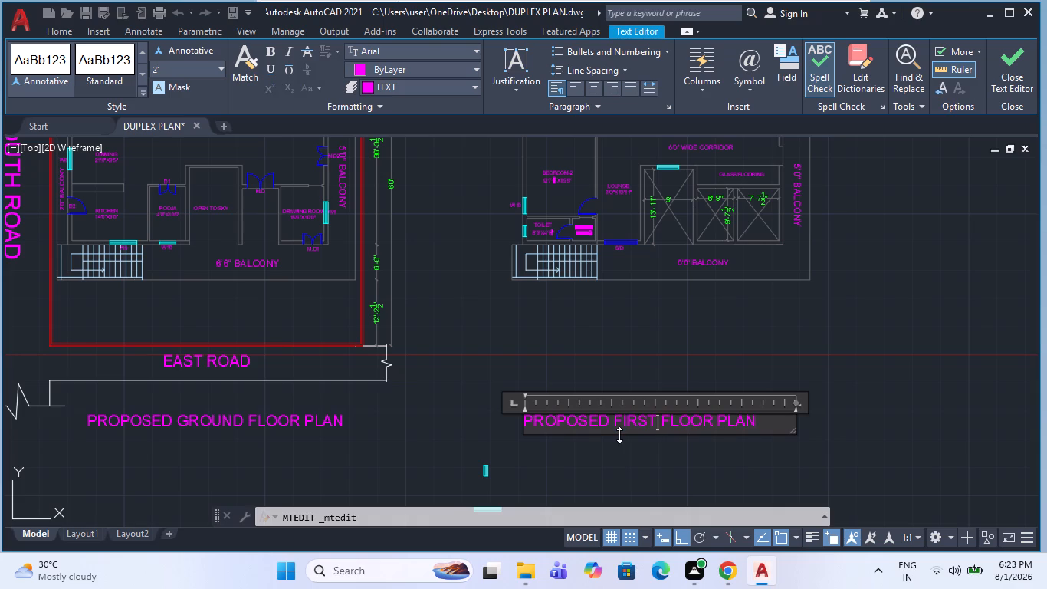
pyautogui.click(715, 364)
pyautogui.scroll(-1, 445, 316)
pyautogui.press('Escape')
pyautogui.scroll(-1, 652, 334)
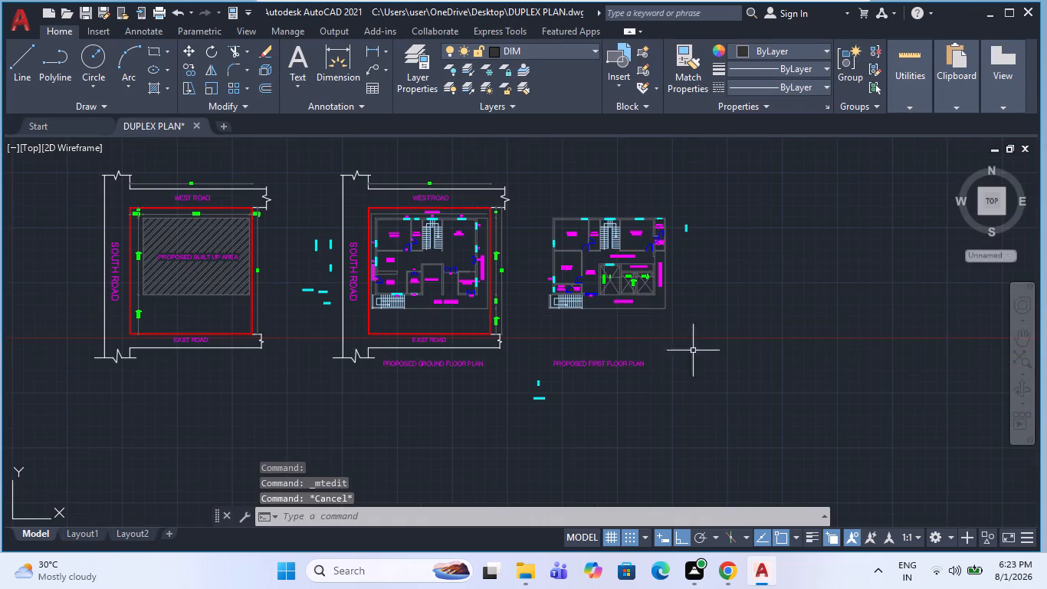
# Move the whole first floor plan, without its title, about 15'-7" horizontally closer to the ground floor plan.
pyautogui.click(717, 331)
pyautogui.press('Escape')
pyautogui.click(673, 328)
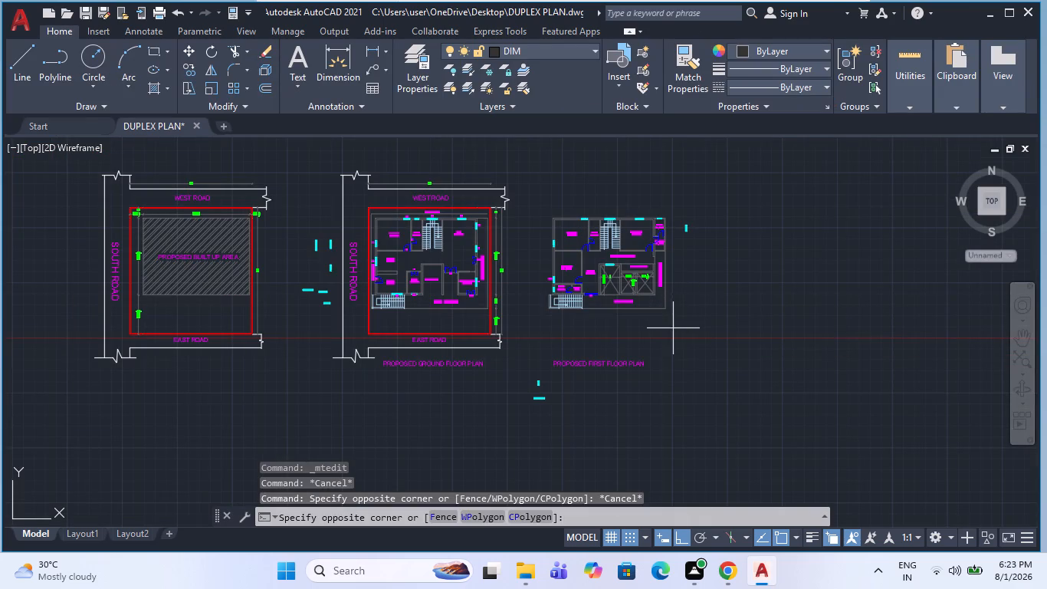
pyautogui.click(542, 209)
pyautogui.press('m')
pyautogui.press('space')
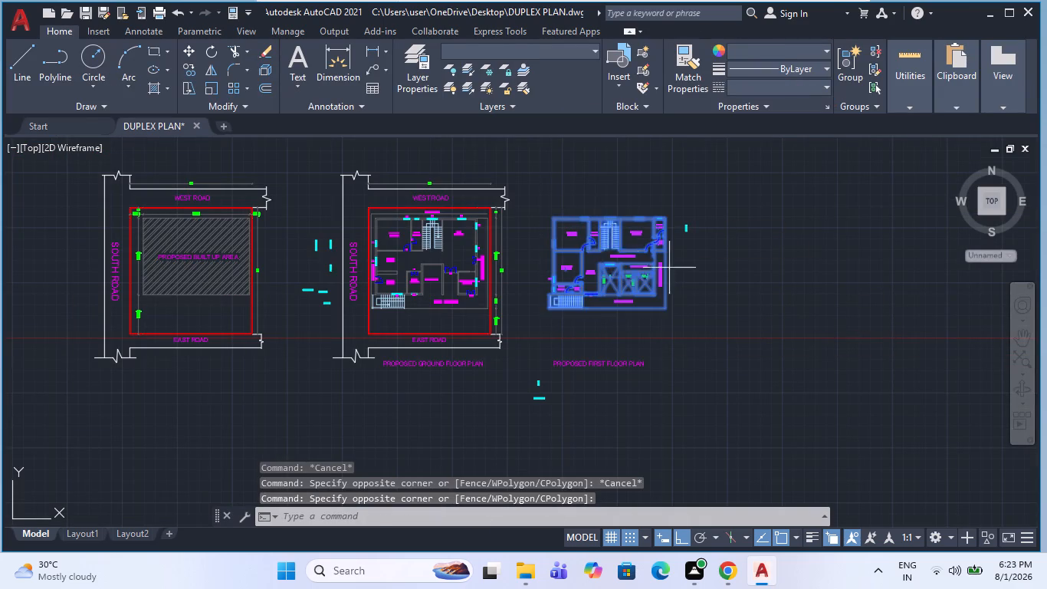
pyautogui.click(757, 278)
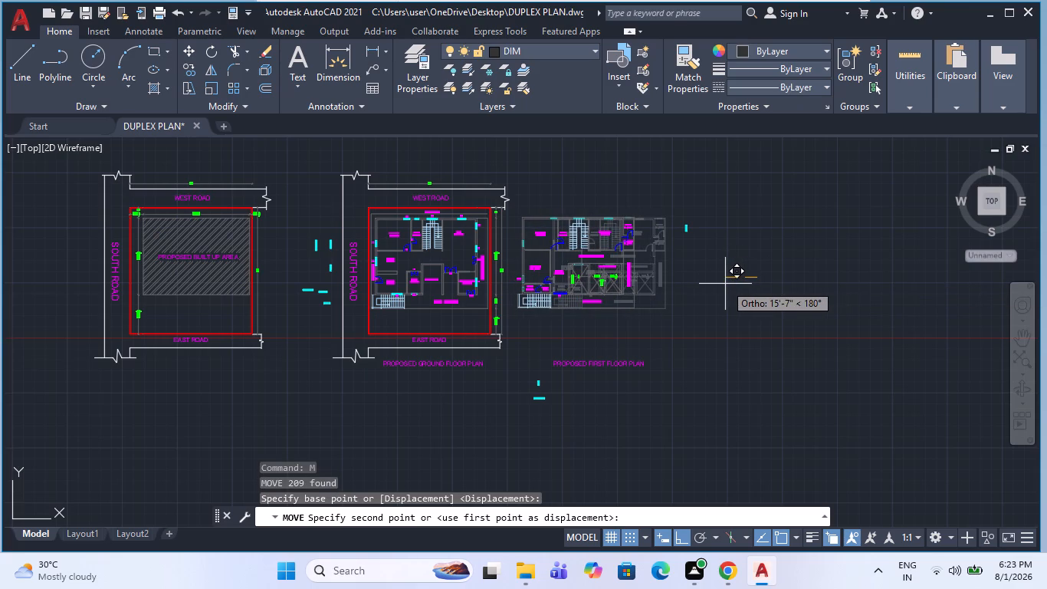
pyautogui.click(725, 284)
pyautogui.press('Escape')
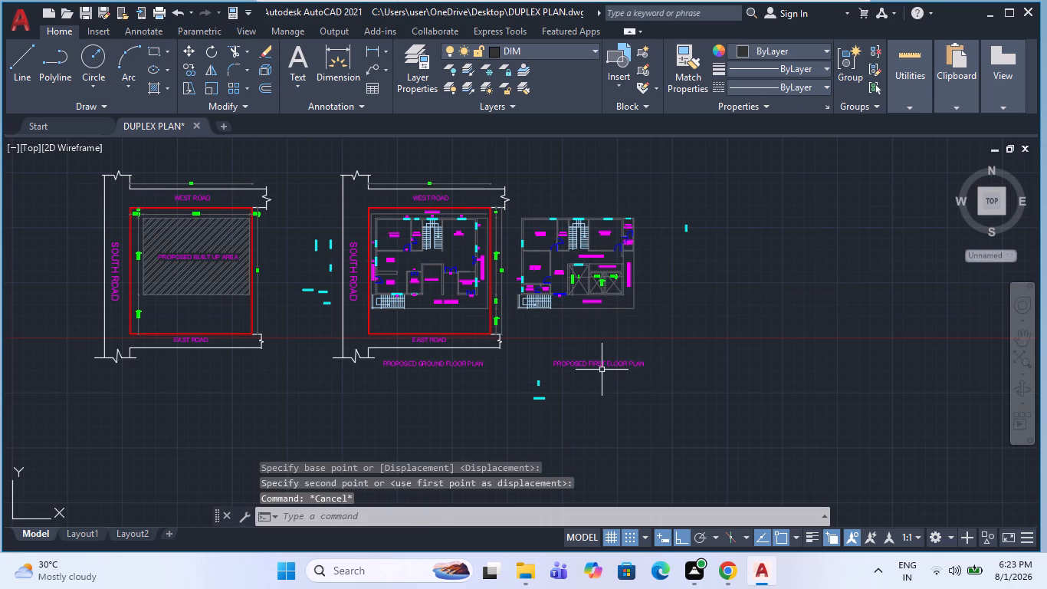
# Move the PROPOSED FIRST FLOOR PLAN title, with Ortho off, to sit centred just below the first floor plan.
pyautogui.click(602, 370)
pyautogui.click(588, 356)
pyautogui.press('m')
pyautogui.press('space')
pyautogui.click(711, 398)
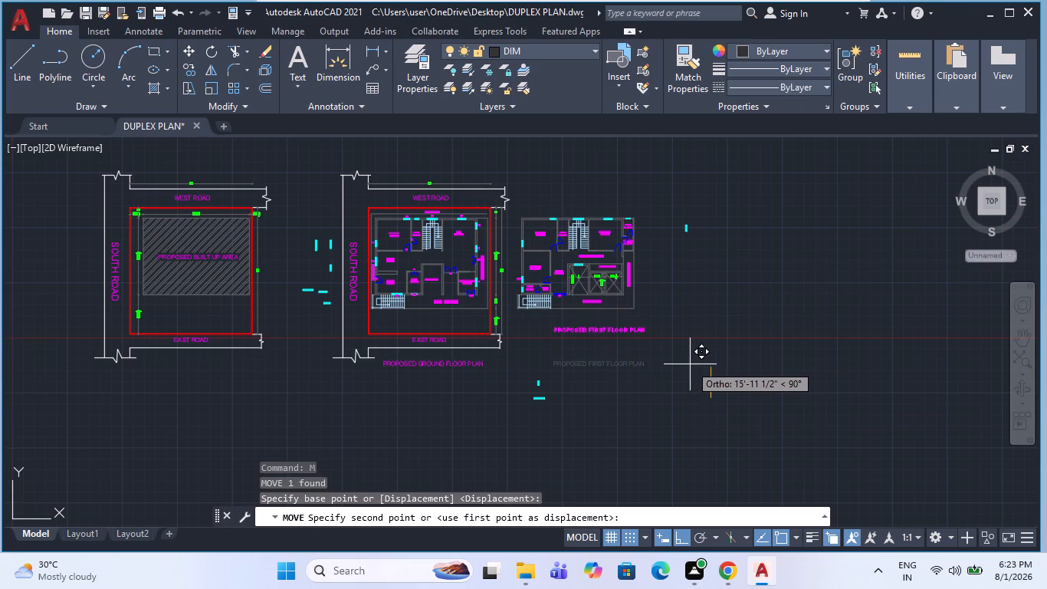
pyautogui.press('F8')
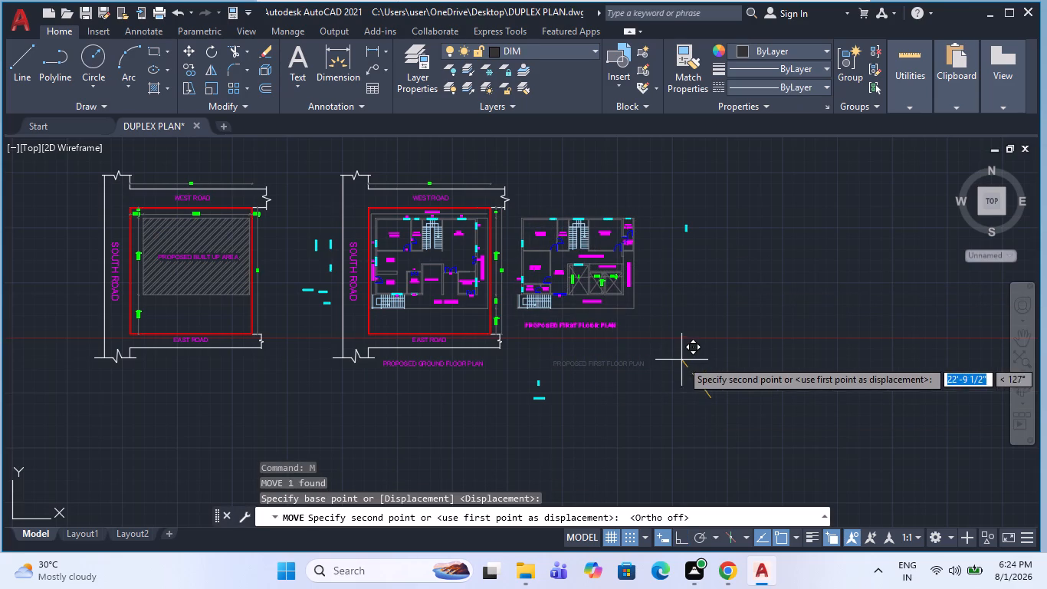
pyautogui.click(697, 357)
pyautogui.press('Escape')
# Move the loose window symbol beyond the first floor plan to below the loose symbols between the site and ground floor plans.
pyautogui.moveTo(412, 262); pyautogui.dragTo(409, 273, button='middle')
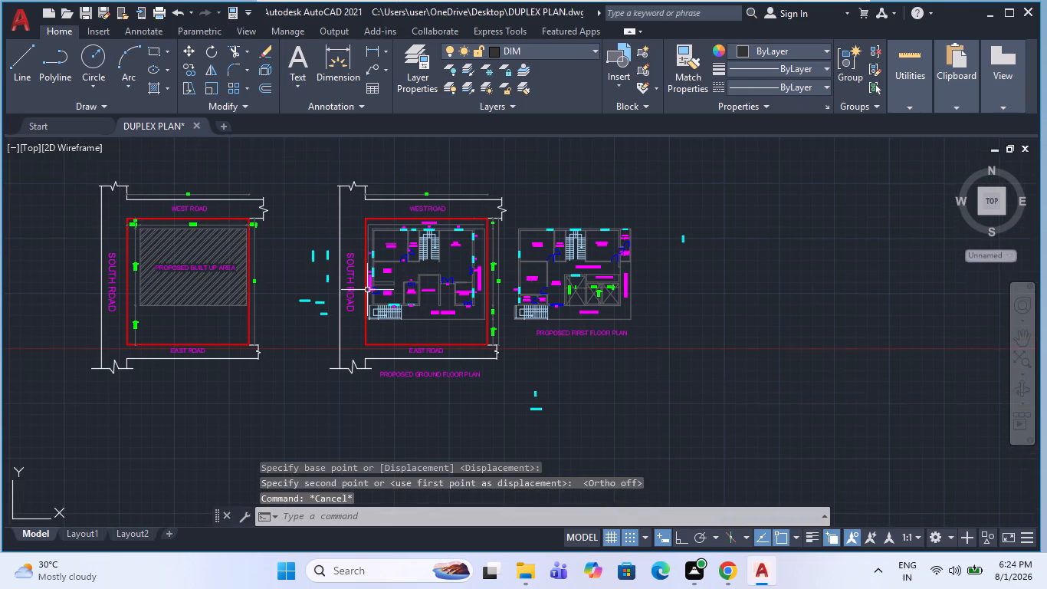
pyautogui.scroll(3, 334, 278)
pyautogui.scroll(-2, 309, 335)
pyautogui.scroll(-1, 597, 316)
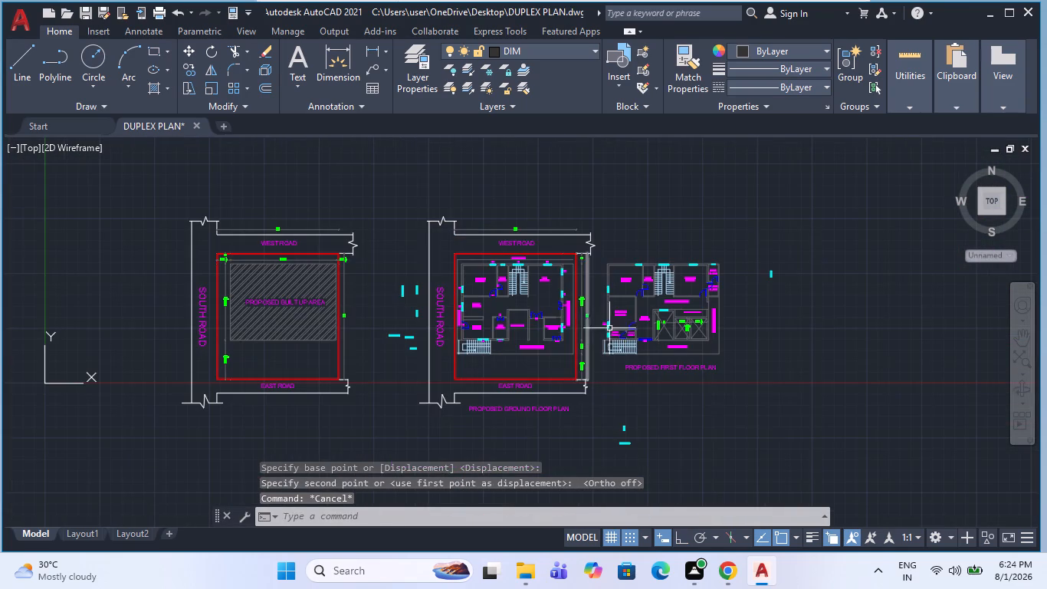
pyautogui.click(805, 313)
pyautogui.click(754, 245)
pyautogui.press('m')
pyautogui.press('space')
pyautogui.moveTo(789, 262); pyautogui.dragTo(789, 280)
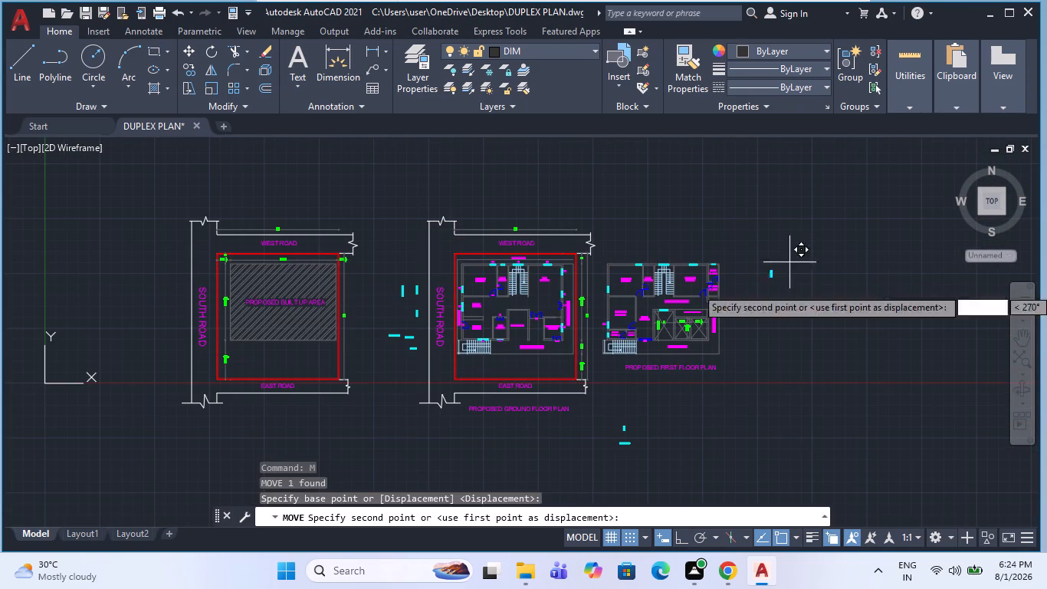
pyautogui.click(394, 403)
pyautogui.press('Escape')
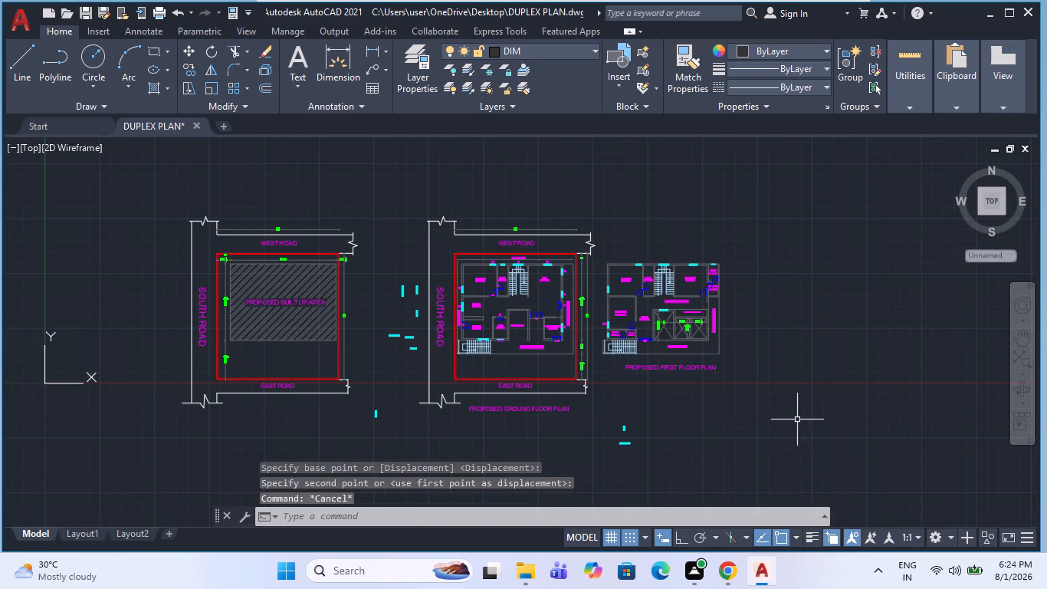
# Move the ground and first floor plans together, with their roads, dimensions and titles, farther away from the site plan.
pyautogui.moveTo(797, 420); pyautogui.dragTo(789, 420)
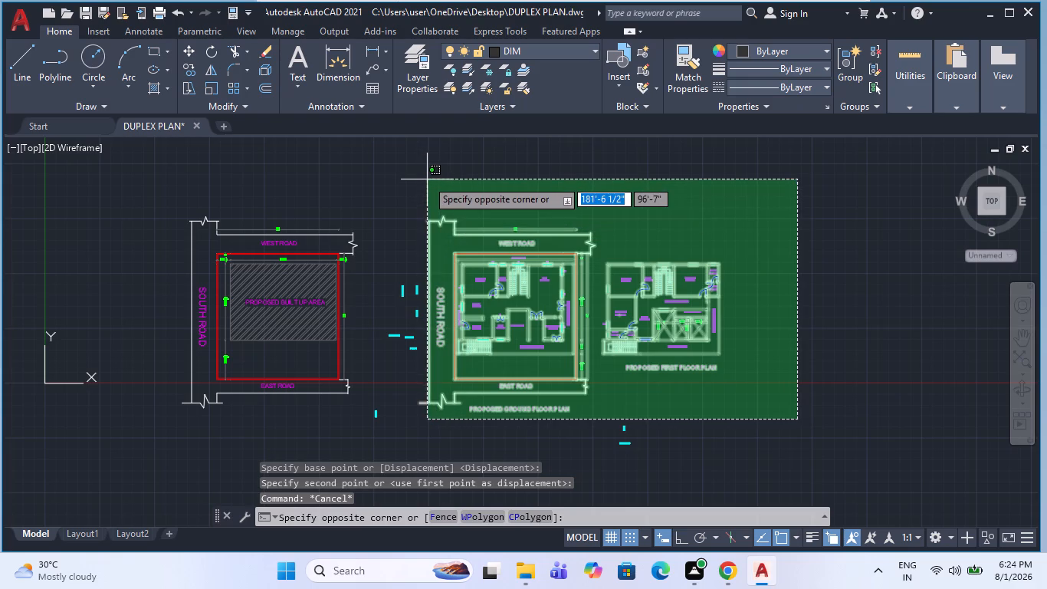
pyautogui.click(426, 178)
pyautogui.press('m')
pyautogui.press('space')
pyautogui.click(504, 260)
pyautogui.scroll(-1, 442, 247)
pyautogui.click(588, 232)
pyautogui.press('Escape')
pyautogui.moveTo(736, 232); pyautogui.dragTo(636, 252, button='middle')
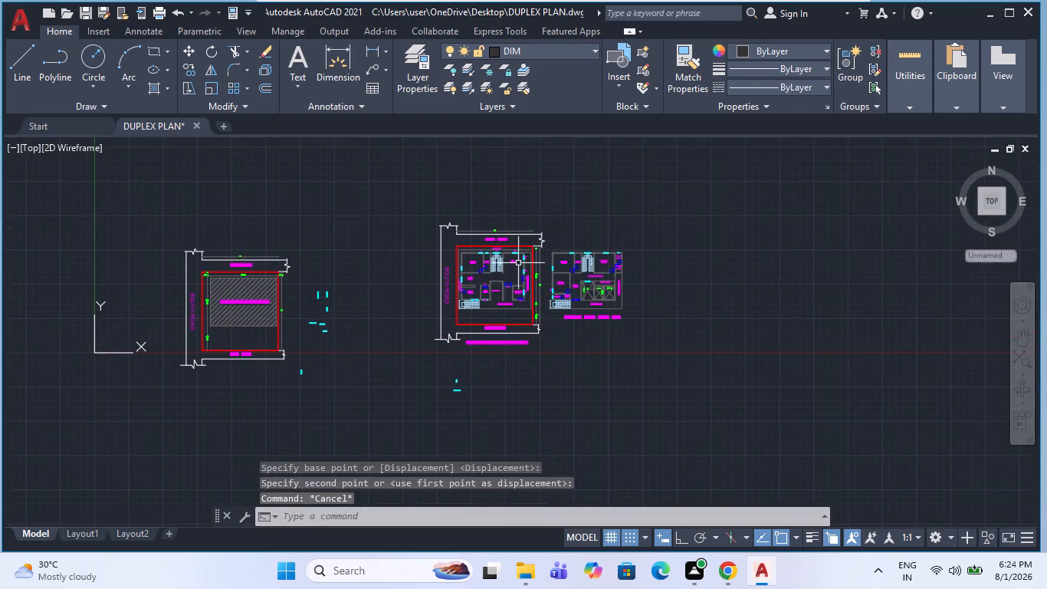
# Examine the window labels on the ground floor plan and the unlabelled windows on the first floor plan.
pyautogui.scroll(2, 518, 263)
pyautogui.moveTo(513, 275); pyautogui.dragTo(406, 261, button='middle')
pyautogui.scroll(3, 387, 264)
pyautogui.moveTo(386, 262); pyautogui.dragTo(368, 279, button='middle')
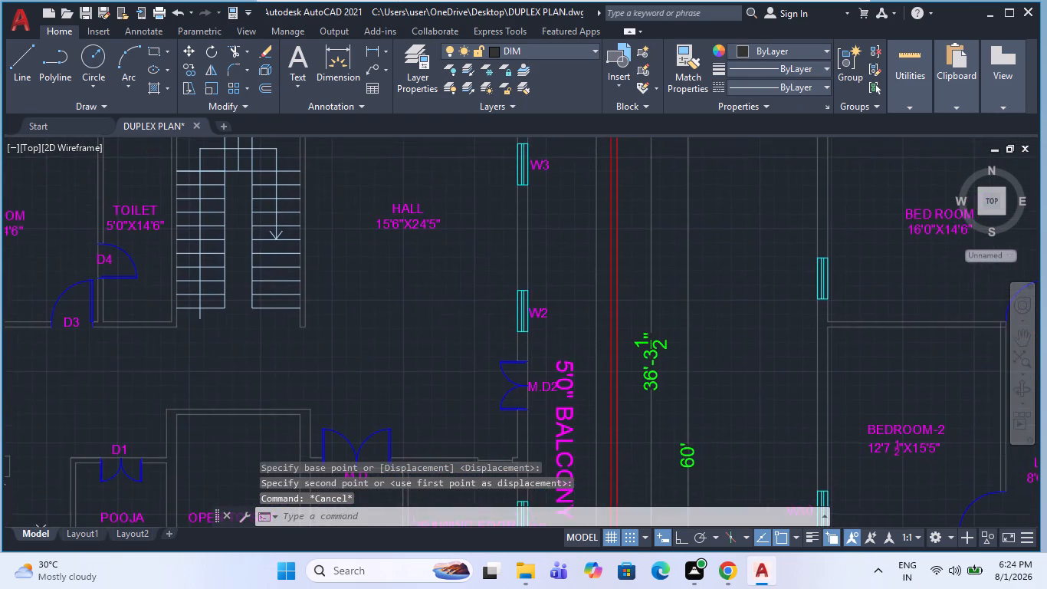
pyautogui.scroll(-1, 376, 275)
pyautogui.moveTo(494, 281); pyautogui.dragTo(502, 264, button='middle')
pyautogui.scroll(-1, 428, 277)
pyautogui.moveTo(592, 320); pyautogui.dragTo(488, 302, button='middle')
pyautogui.moveTo(688, 275); pyautogui.dragTo(664, 298, button='middle')
pyautogui.press('Escape')
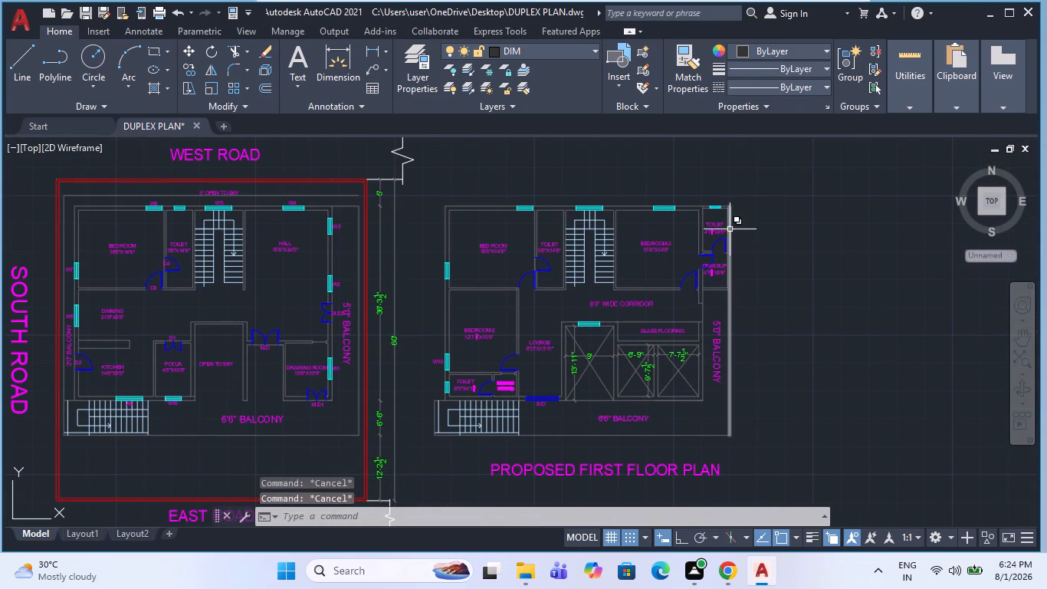
# Change the label beside the BEDROOM-2 window on the first floor plan to W11.
pyautogui.scroll(1, 730, 229)
pyautogui.moveTo(638, 235); pyautogui.dragTo(714, 209, button='middle')
pyautogui.scroll(2, 329, 443)
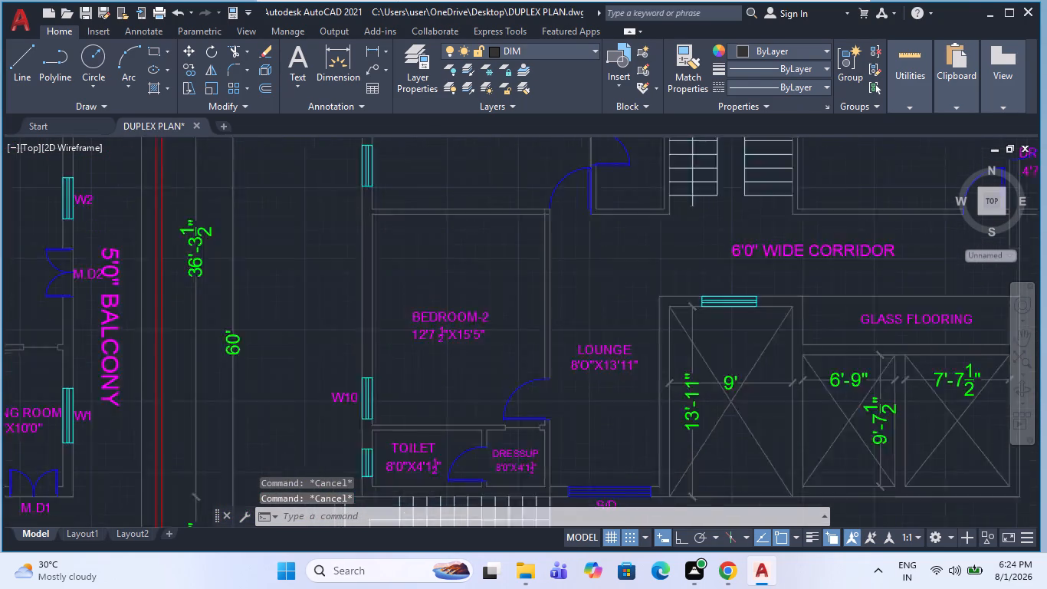
pyautogui.doubleClick(356, 373)
pyautogui.scroll(2, 372, 378)
pyautogui.moveTo(372, 378); pyautogui.dragTo(366, 380)
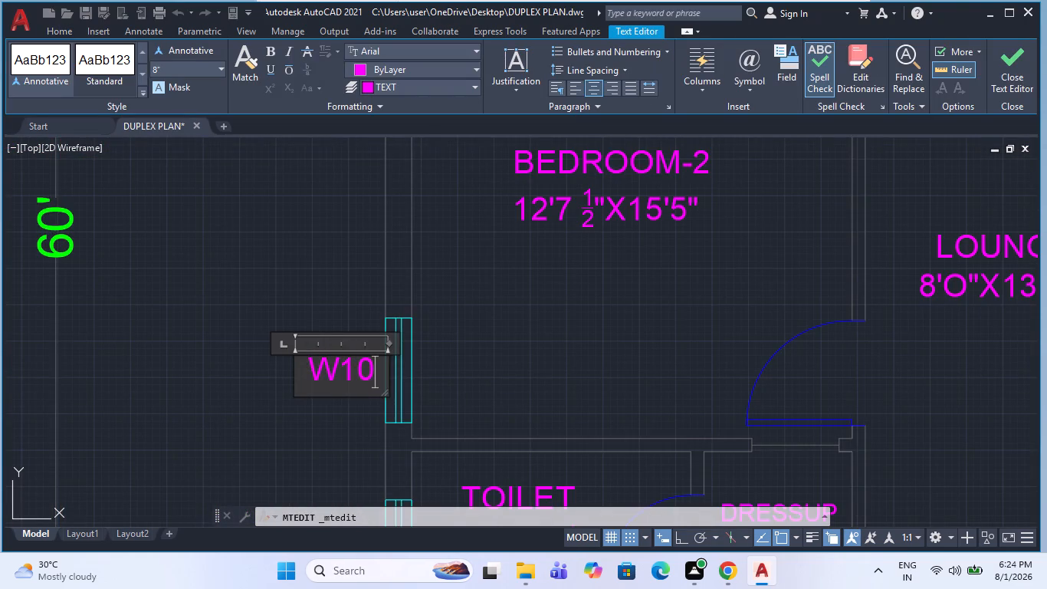
pyautogui.moveTo(366, 380); pyautogui.dragTo(361, 385)
pyautogui.press('1')
pyautogui.click(341, 247)
pyautogui.press('Escape')
# Copy the W11 label to sit just outside the side-wall window of the first floor BED ROOM.
pyautogui.click(342, 360)
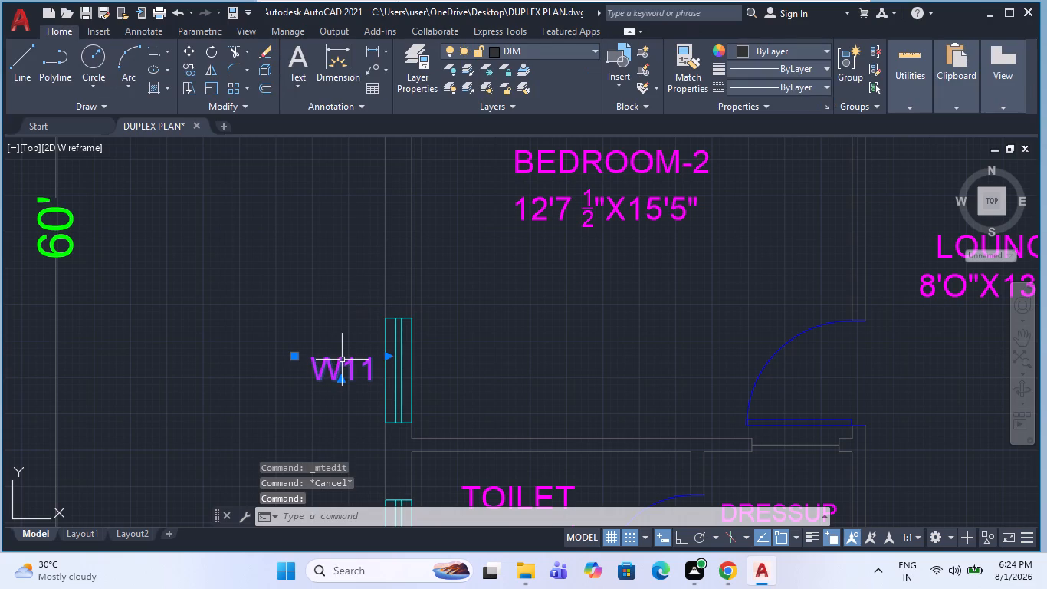
pyautogui.write('CO')
pyautogui.press('space')
pyautogui.click(342, 361)
pyautogui.scroll(-3, 348, 385)
pyautogui.scroll(2, 342, 223)
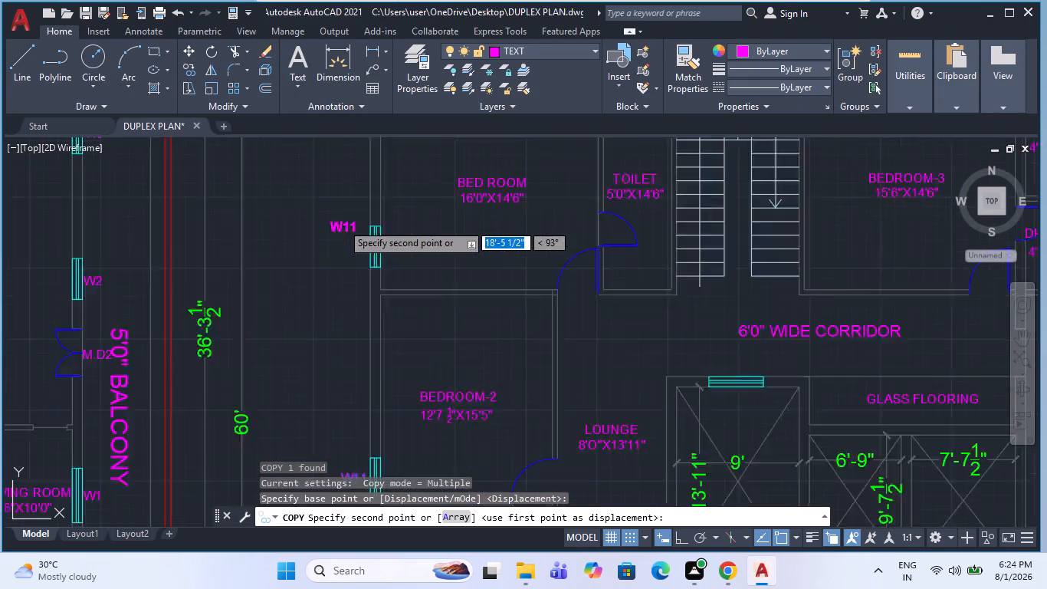
pyautogui.scroll(1, 342, 223)
pyautogui.click(376, 272)
pyautogui.press('Escape')
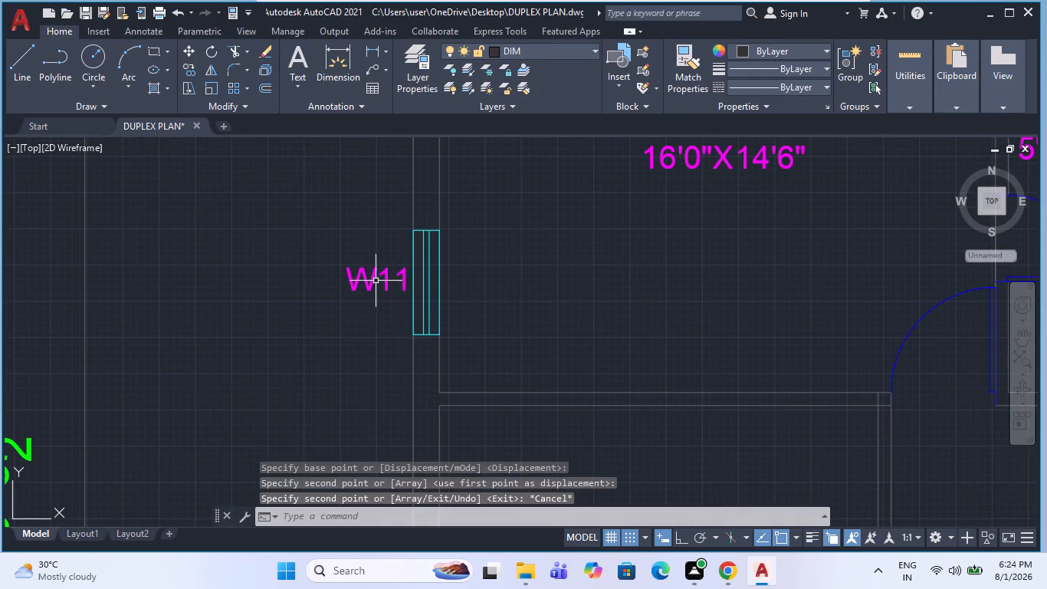
# Change the copied label beside the BED ROOM side-wall window to W12.
pyautogui.click(375, 282)
pyautogui.doubleClick(368, 284)
pyautogui.scroll(1, 402, 284)
pyautogui.moveTo(404, 284); pyautogui.dragTo(390, 294)
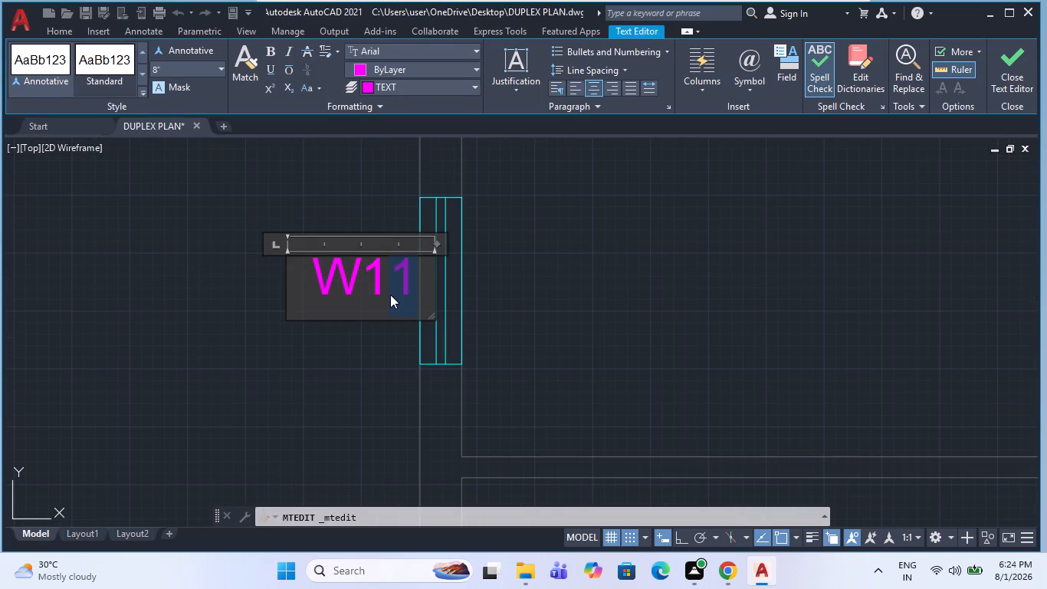
pyautogui.press('2')
pyautogui.click(377, 356)
pyautogui.press('Escape')
# Copy the W12 label to sit just above the BED ROOM window in the first floor's upper wall.
pyautogui.moveTo(384, 268); pyautogui.dragTo(373, 272)
pyautogui.click(336, 291)
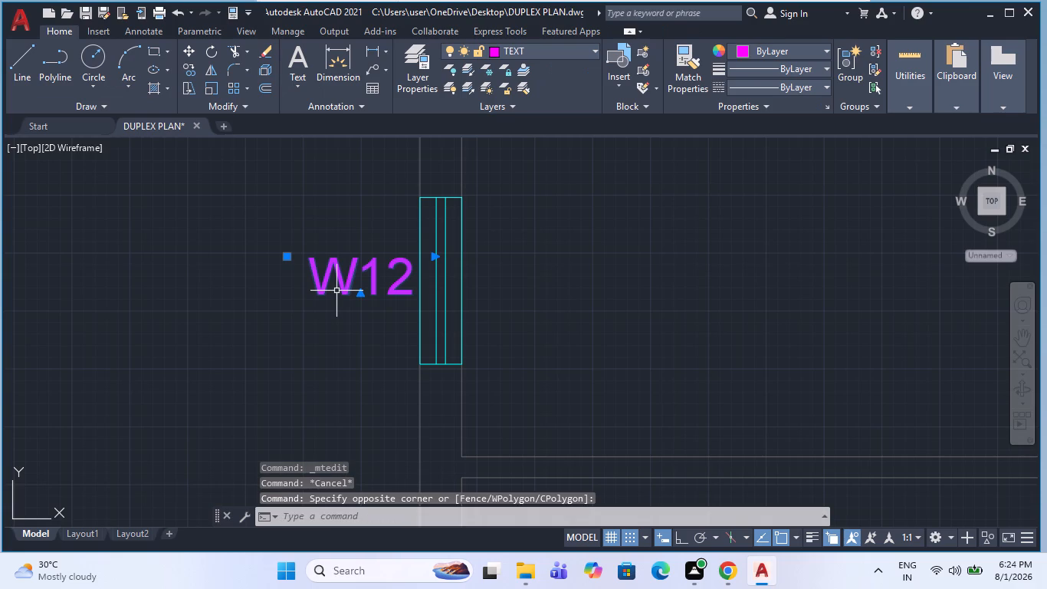
pyautogui.write('CO')
pyautogui.press('space')
pyautogui.moveTo(348, 284); pyautogui.dragTo(343, 314)
pyautogui.scroll(-3, 328, 359)
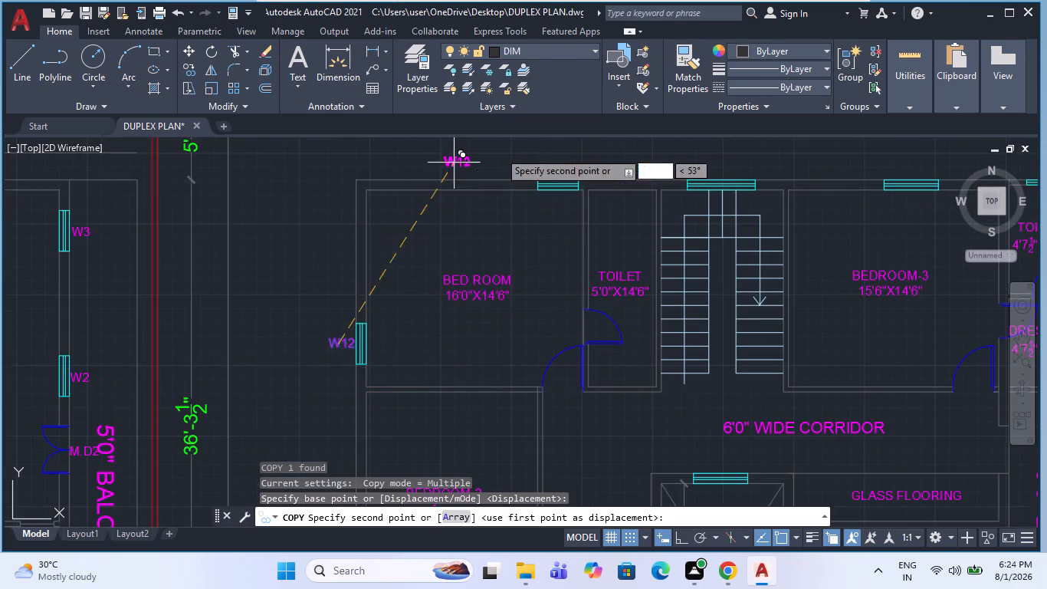
pyautogui.scroll(3, 517, 154)
pyautogui.click(639, 214)
pyautogui.press('Escape')
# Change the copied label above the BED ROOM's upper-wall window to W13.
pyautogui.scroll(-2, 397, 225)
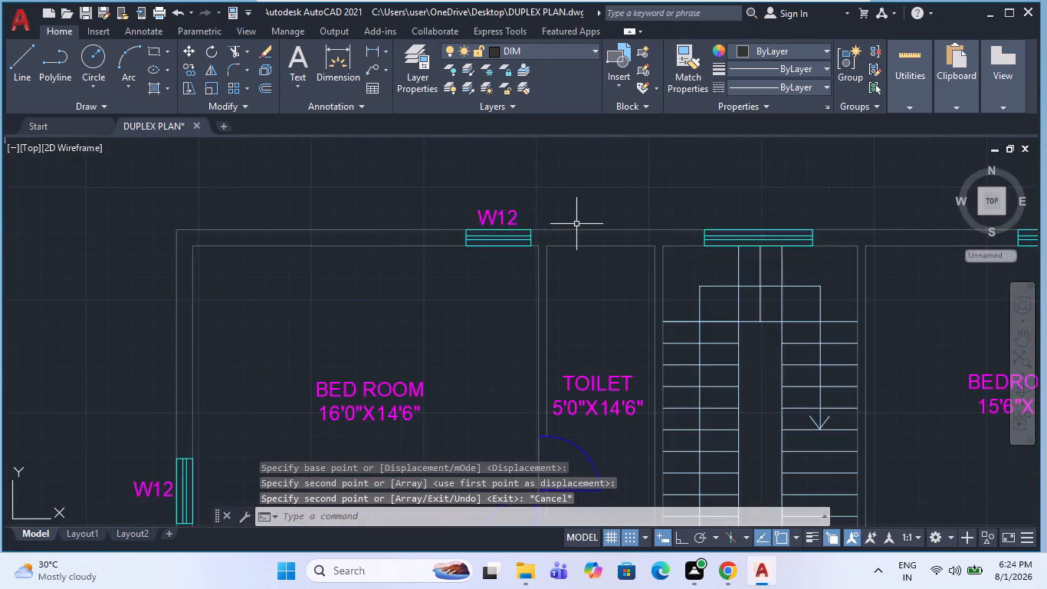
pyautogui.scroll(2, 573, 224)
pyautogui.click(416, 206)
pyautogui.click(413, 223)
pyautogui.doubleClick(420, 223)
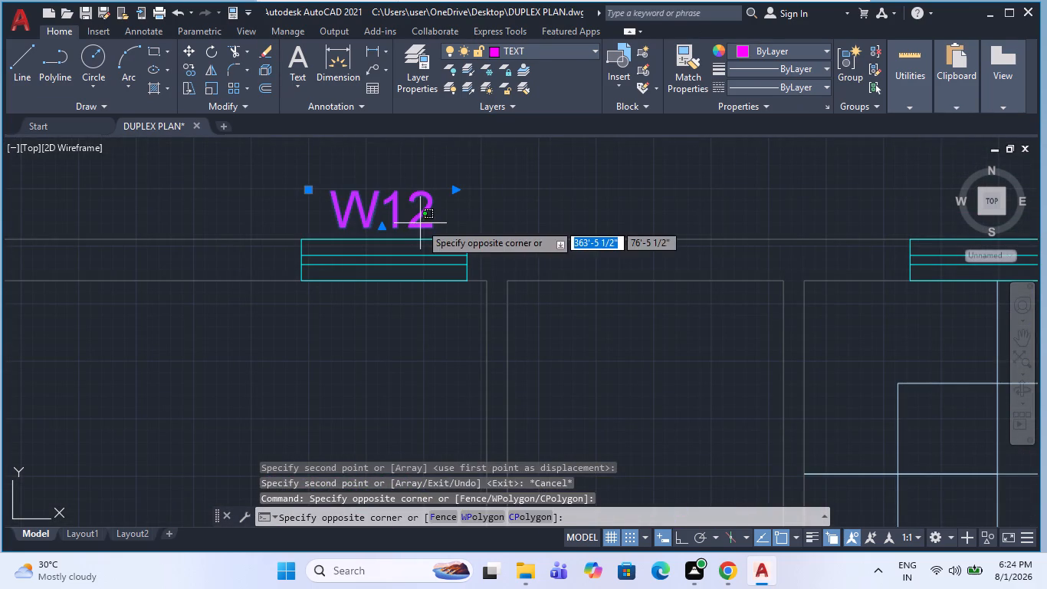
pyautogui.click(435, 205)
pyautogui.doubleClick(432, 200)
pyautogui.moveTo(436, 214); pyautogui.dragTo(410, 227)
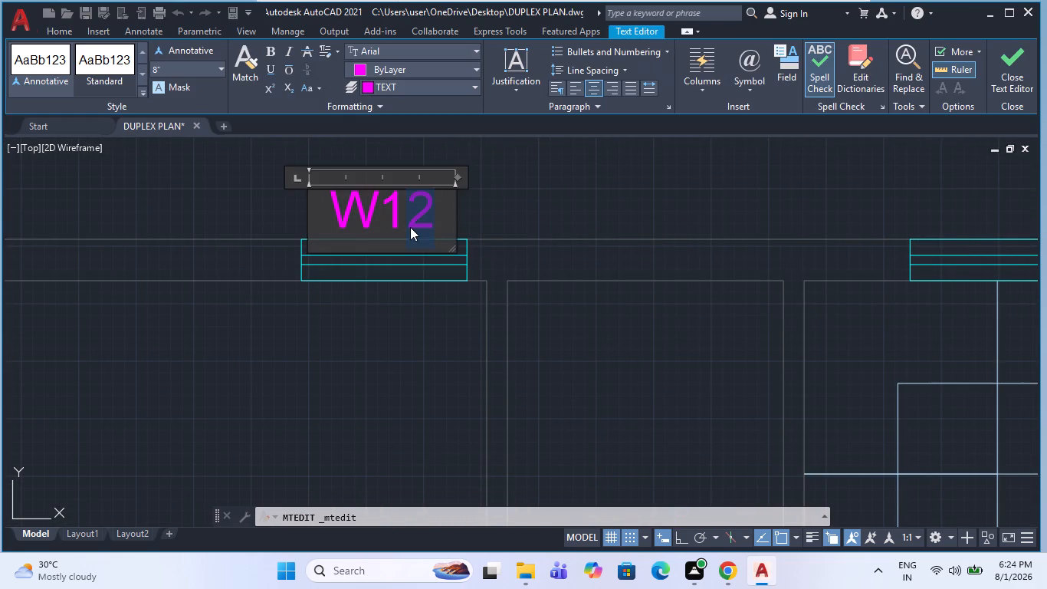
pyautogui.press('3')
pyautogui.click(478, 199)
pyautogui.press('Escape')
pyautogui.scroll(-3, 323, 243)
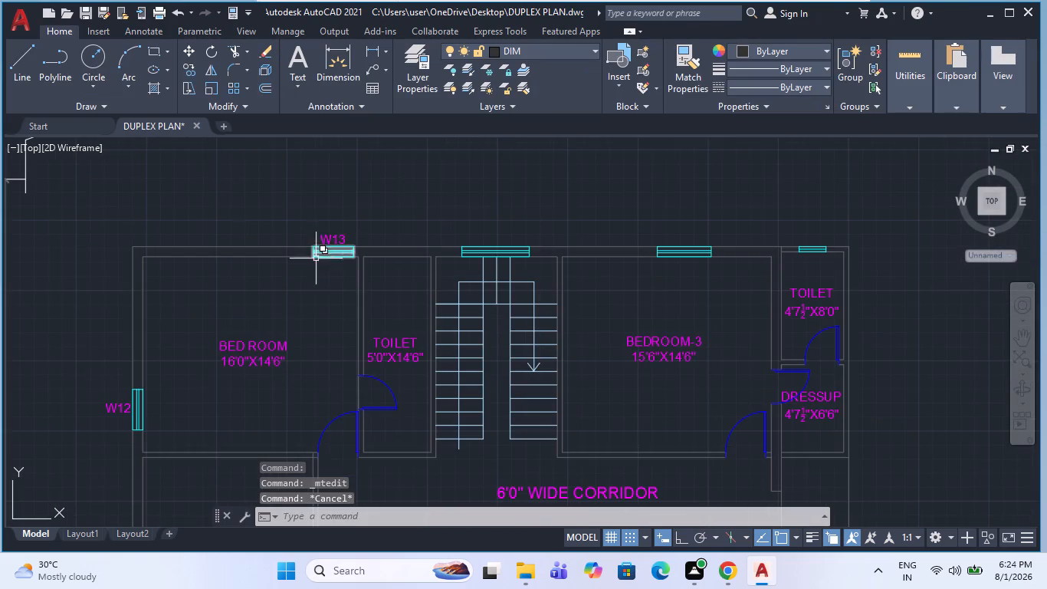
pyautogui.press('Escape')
# Change the label above the first floor BED ROOM's upper-wall window to W/D.
pyautogui.scroll(-2, 320, 201)
pyautogui.scroll(-2, 415, 258)
pyautogui.scroll(3, 218, 231)
pyautogui.scroll(-2, 229, 270)
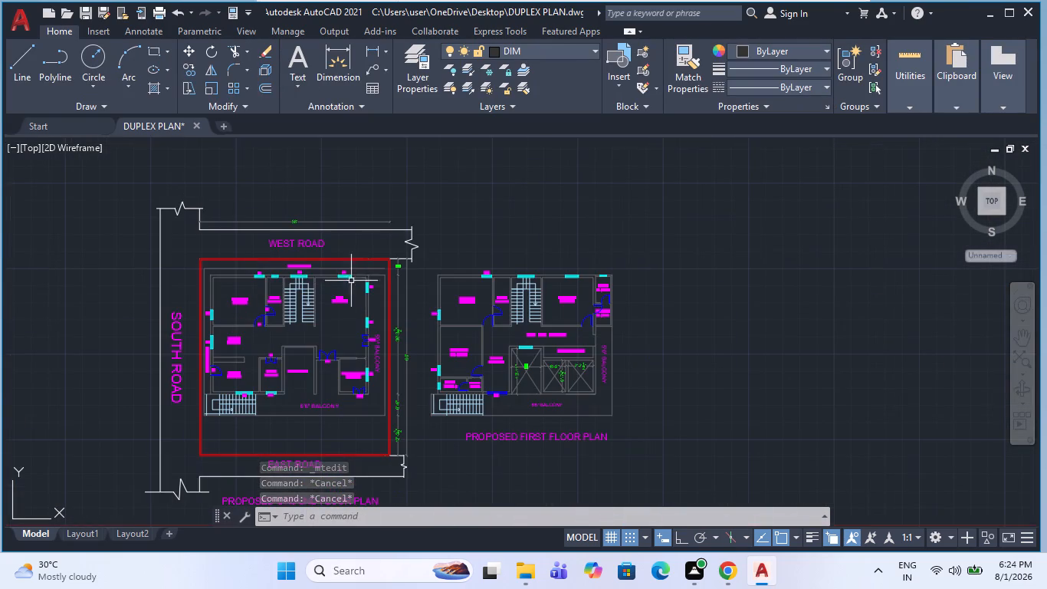
pyautogui.scroll(3, 210, 287)
pyautogui.scroll(-2, 232, 229)
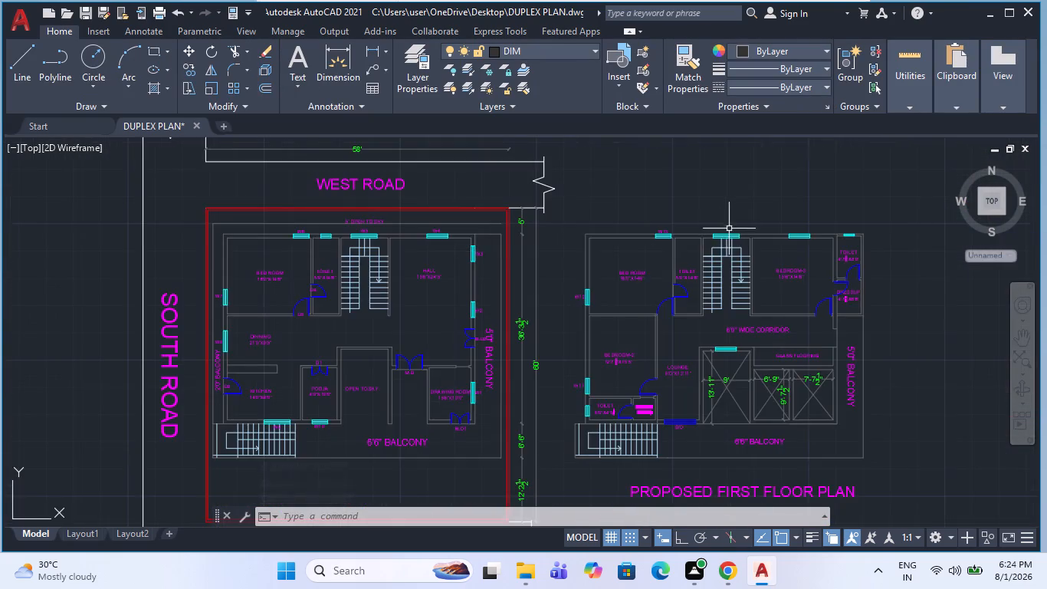
pyautogui.scroll(3, 730, 227)
pyautogui.scroll(3, 493, 241)
pyautogui.doubleClick(422, 245)
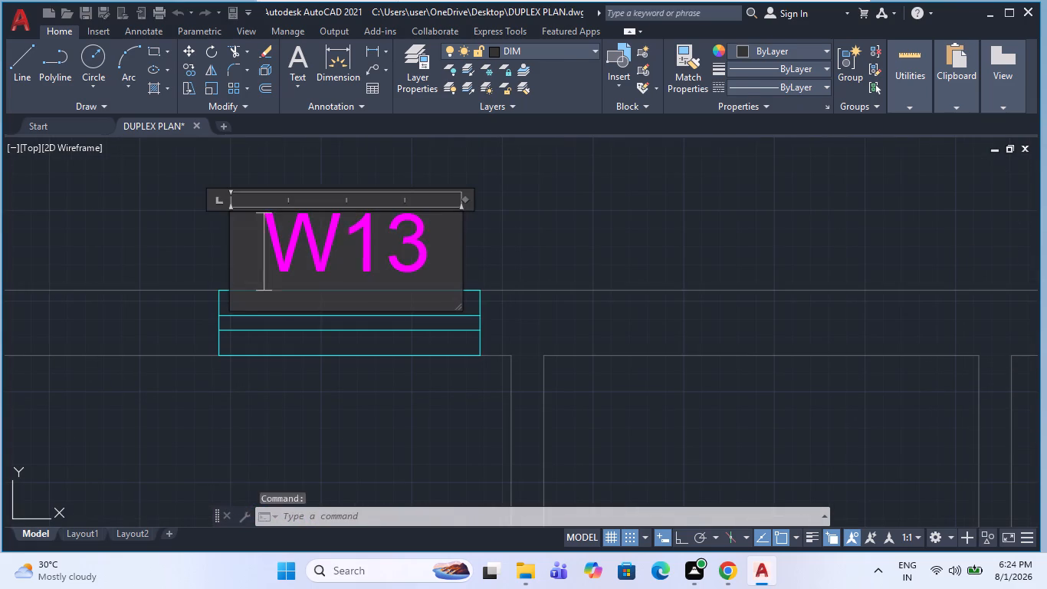
pyautogui.moveTo(422, 247); pyautogui.dragTo(313, 266)
pyautogui.press('/')
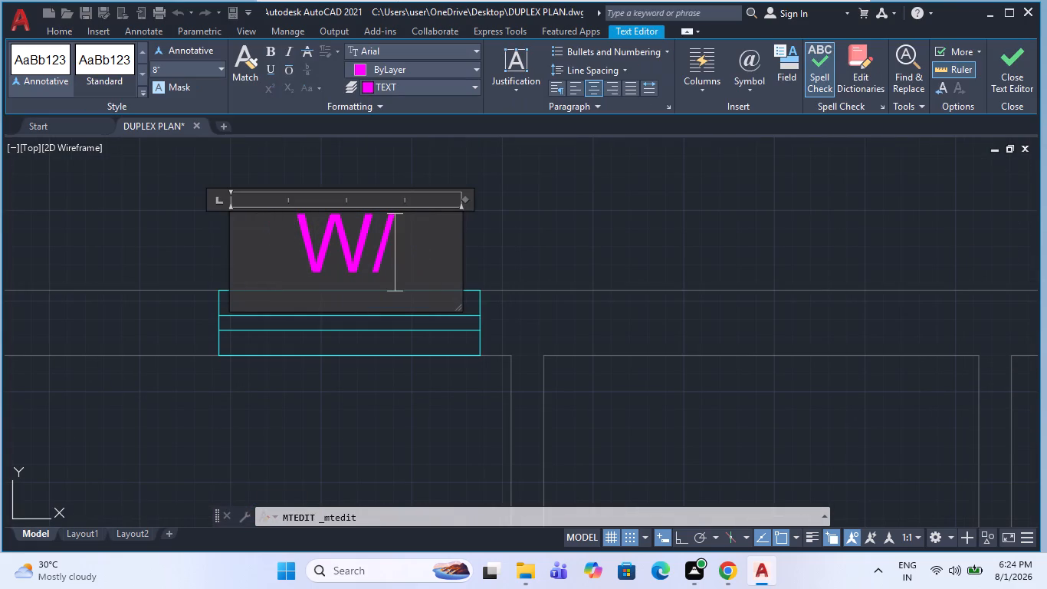
pyautogui.press('d')
pyautogui.click(542, 226)
pyautogui.press('Escape')
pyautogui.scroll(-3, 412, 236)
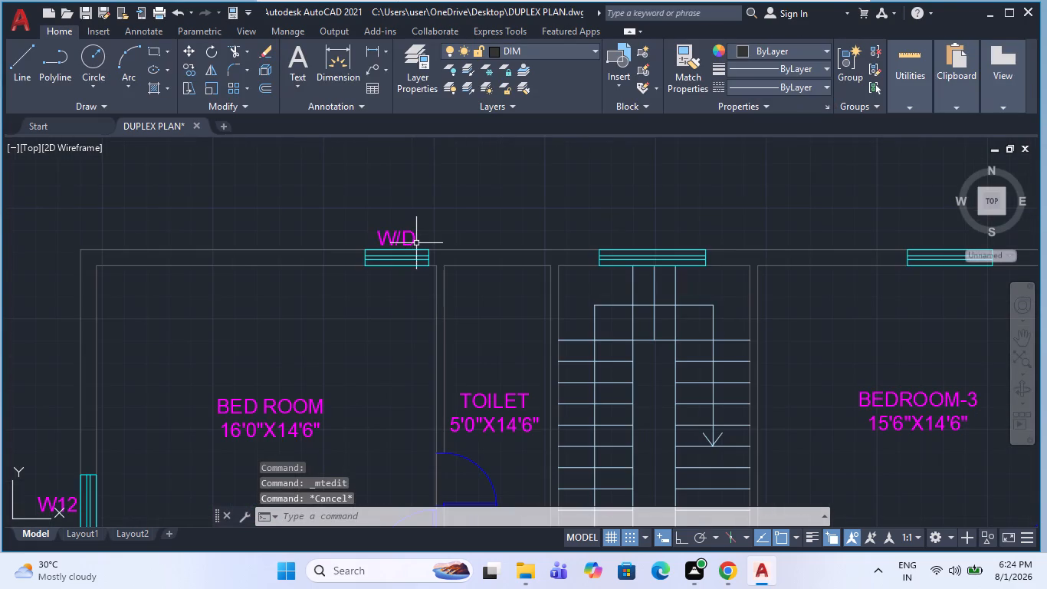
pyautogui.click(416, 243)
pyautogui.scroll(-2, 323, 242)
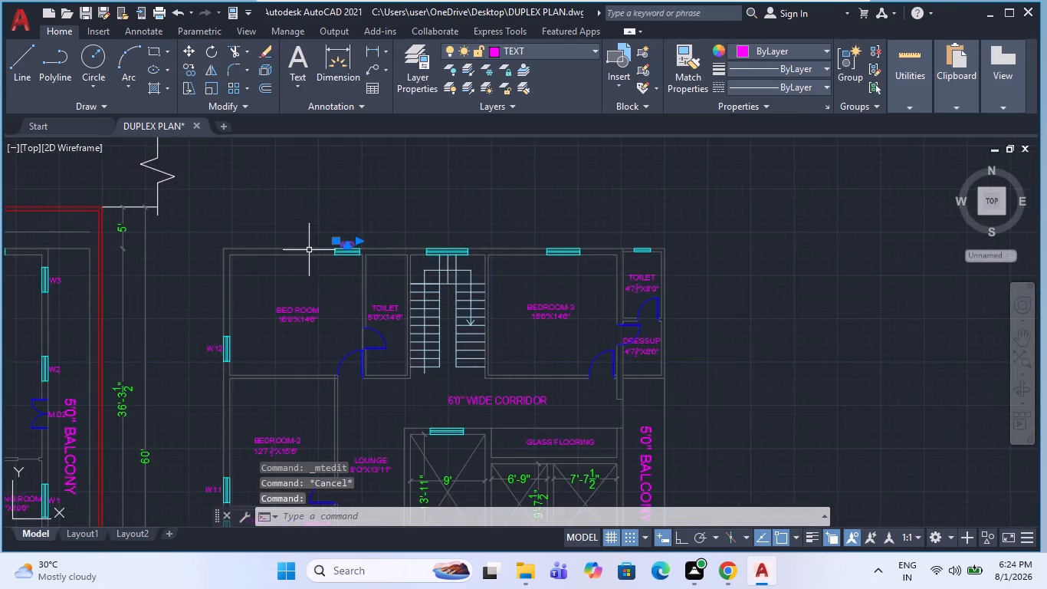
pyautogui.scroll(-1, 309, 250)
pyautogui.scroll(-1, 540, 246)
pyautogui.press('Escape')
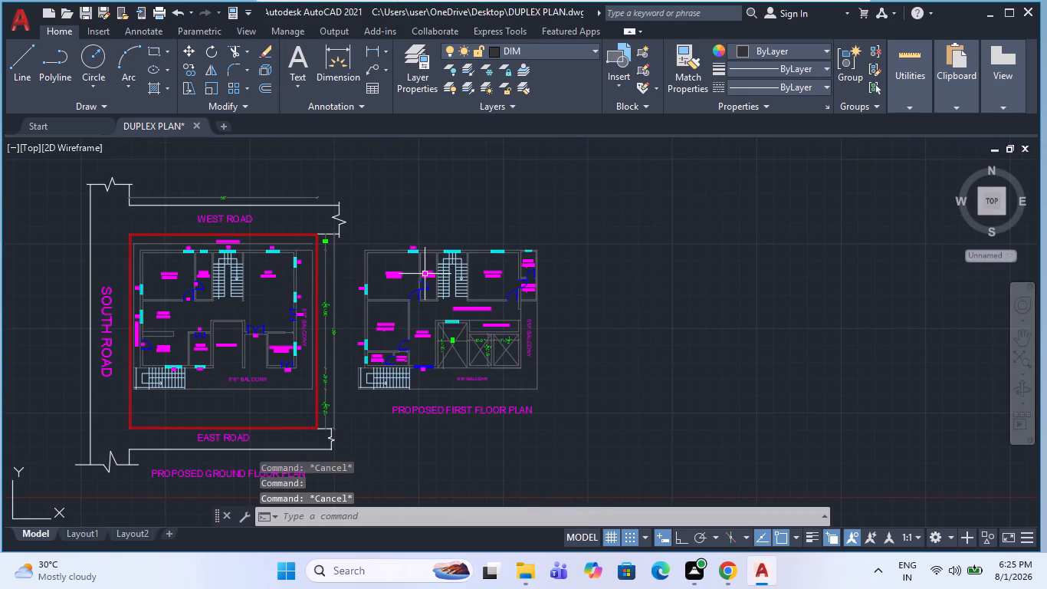
# Move the BEDROOM-3 window along the upper wall to near the room's corner beside the adjoining TOILET.
pyautogui.scroll(2, 462, 268)
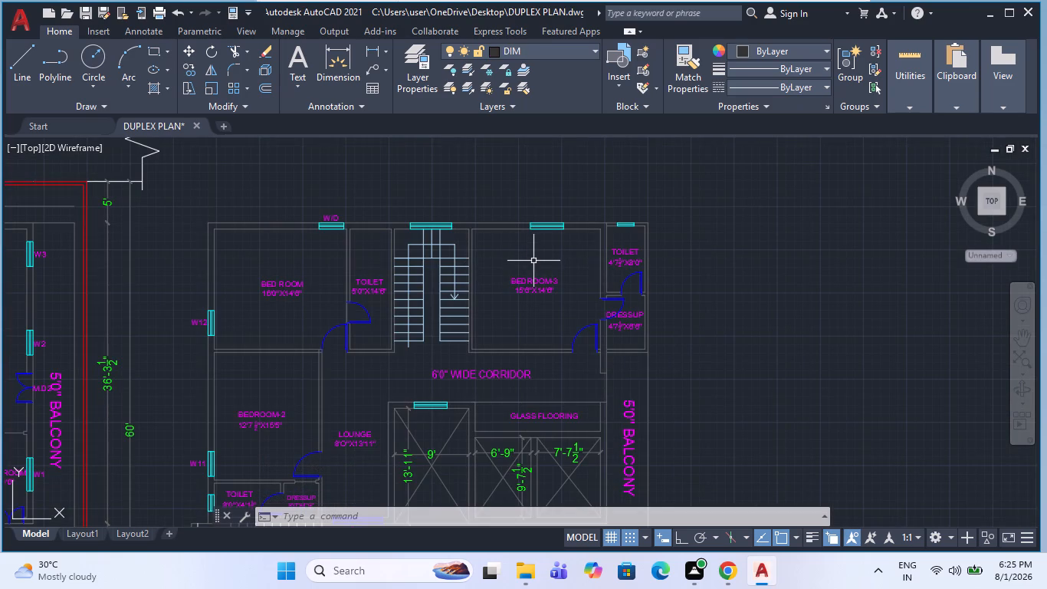
pyautogui.scroll(3, 566, 216)
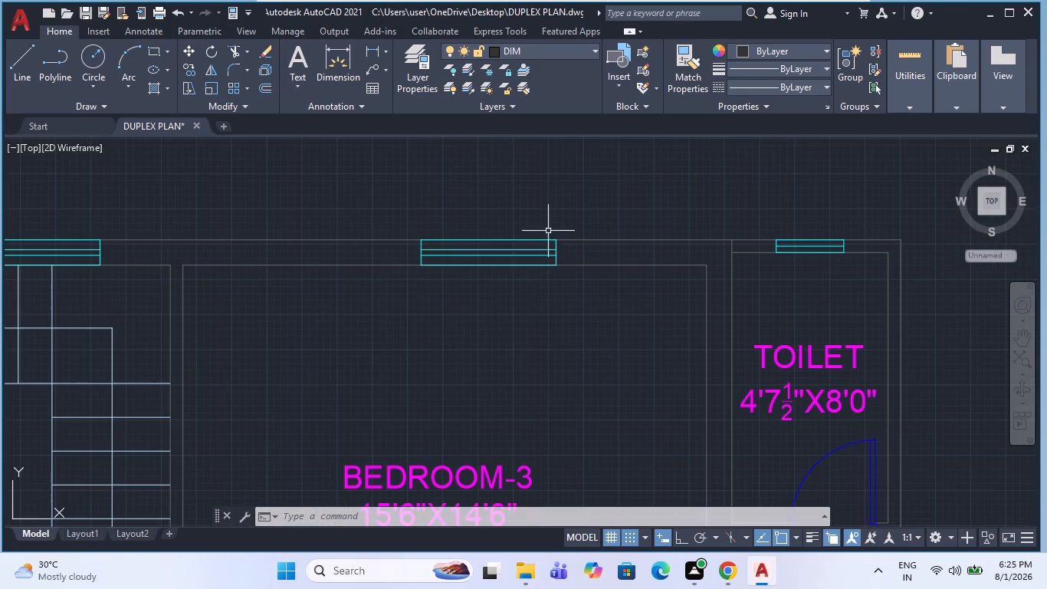
pyautogui.click(537, 245)
pyautogui.click(528, 253)
pyautogui.press('m')
pyautogui.press('space')
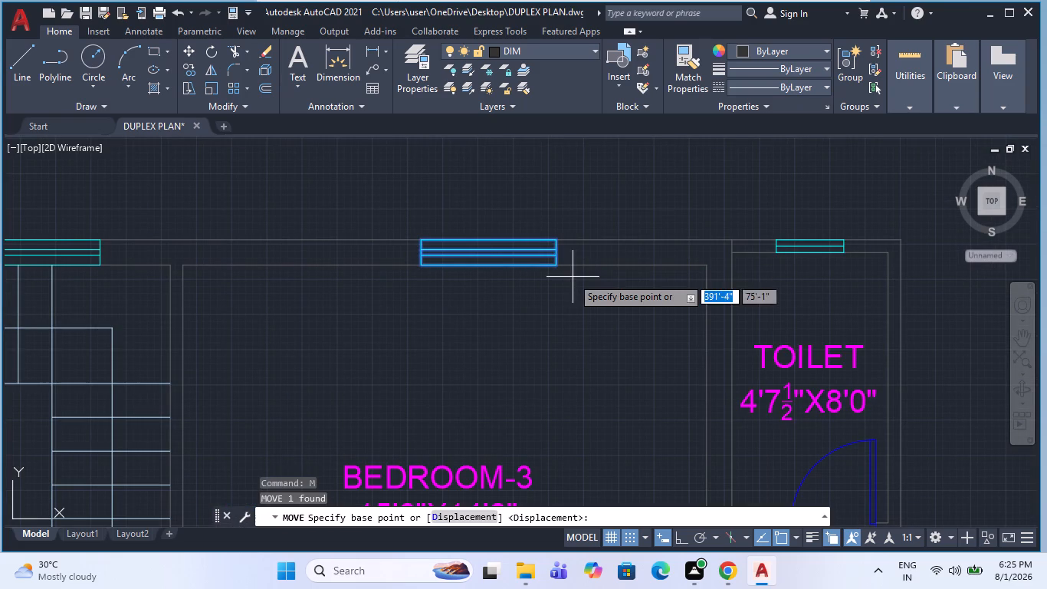
pyautogui.click(556, 267)
pyautogui.click(686, 261)
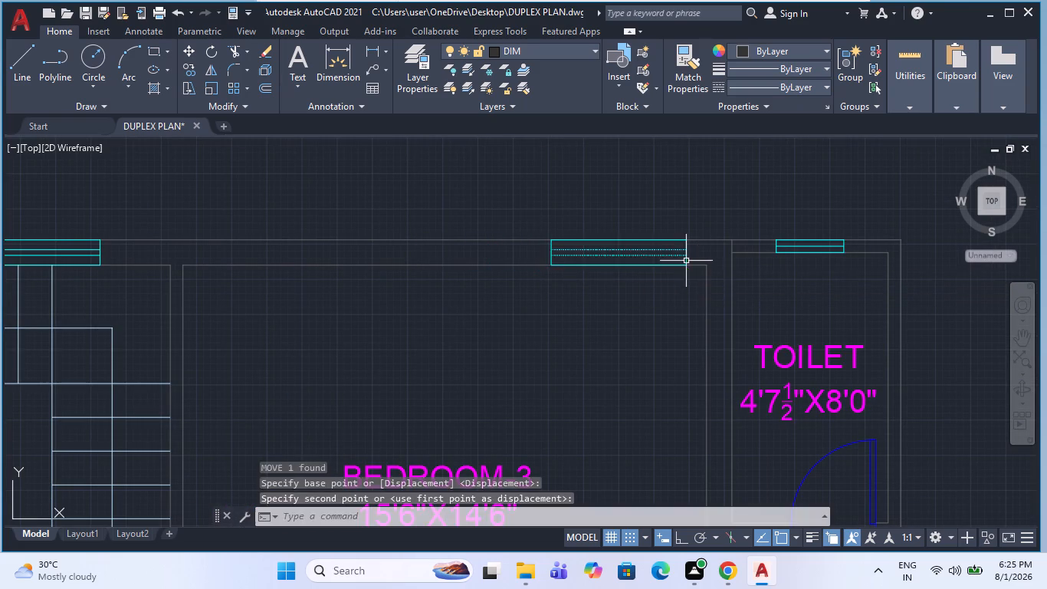
pyautogui.press('Escape')
pyautogui.scroll(-2, 574, 285)
pyautogui.press('Escape')
pyautogui.scroll(-2, 456, 235)
pyautogui.press('Escape')
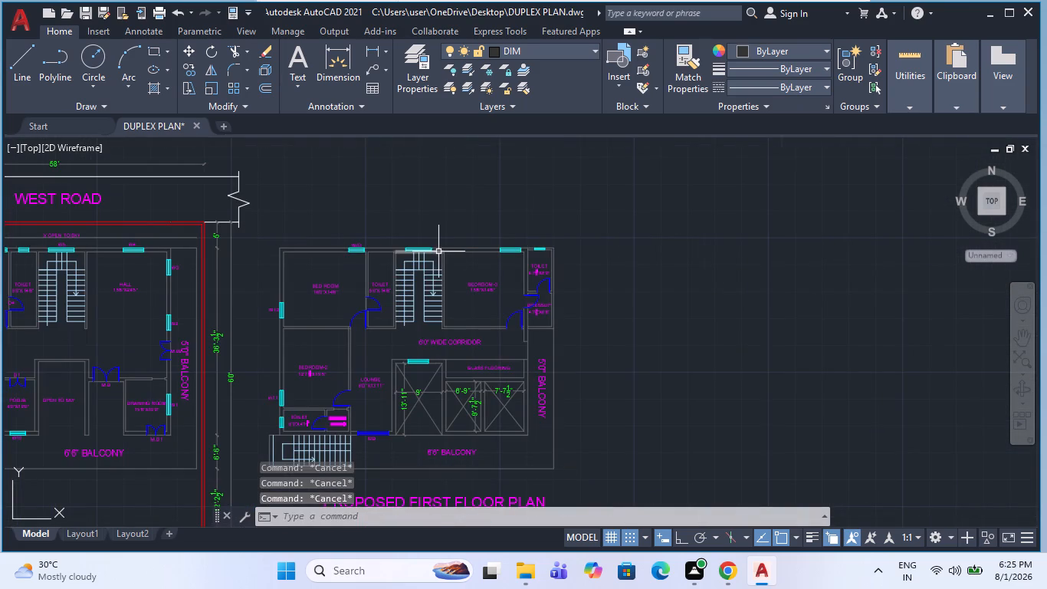
# Offset the first floor plan's upper outer wall line 2' outward.
pyautogui.write("O 2'")
pyautogui.press('Return')
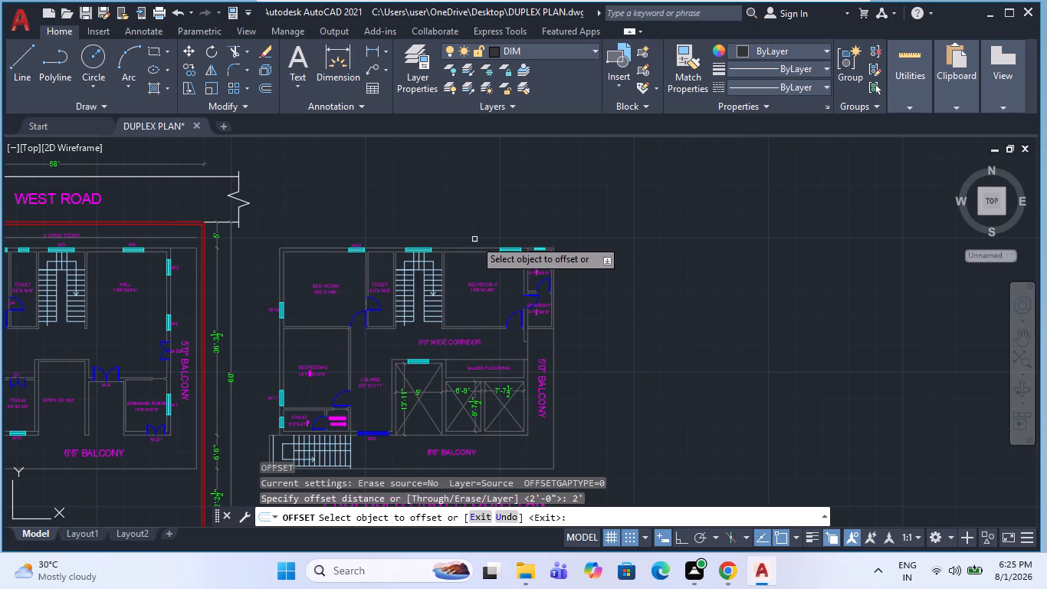
pyautogui.click(471, 245)
pyautogui.click(475, 173)
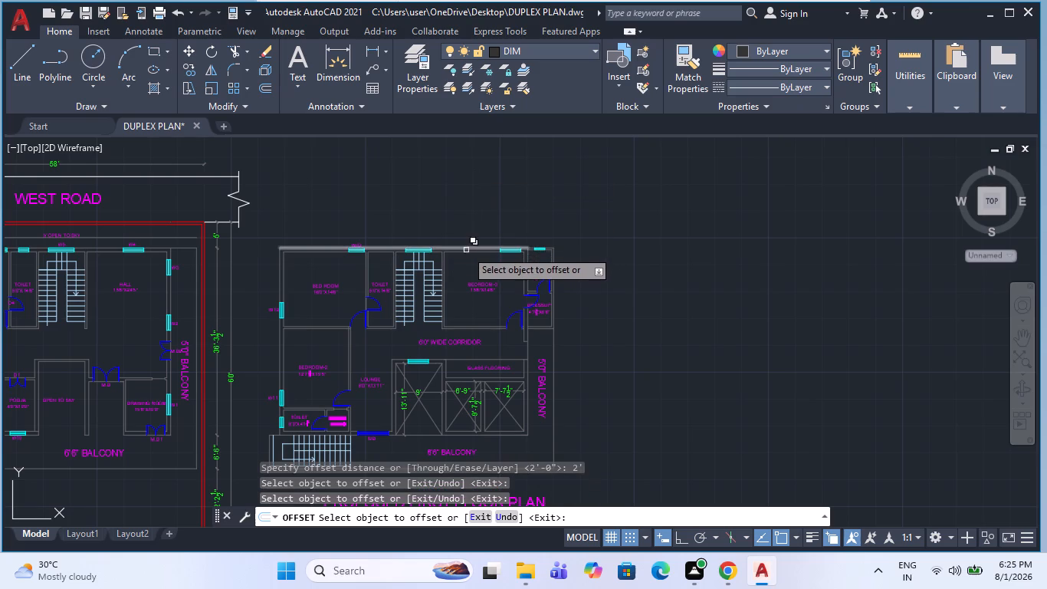
pyautogui.click(466, 250)
pyautogui.press('Escape')
pyautogui.press('space')
pyautogui.press('space')
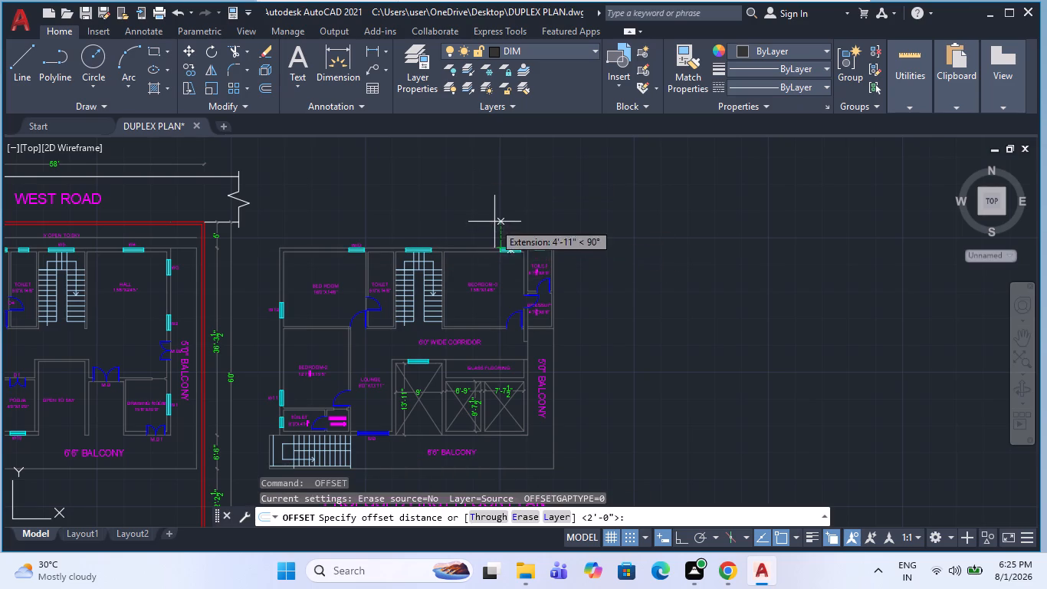
pyautogui.click(473, 247)
pyautogui.click(481, 197)
# Offset the outer wall line beside the first floor BED ROOM's W12 window 2' outward.
pyautogui.scroll(2, 255, 304)
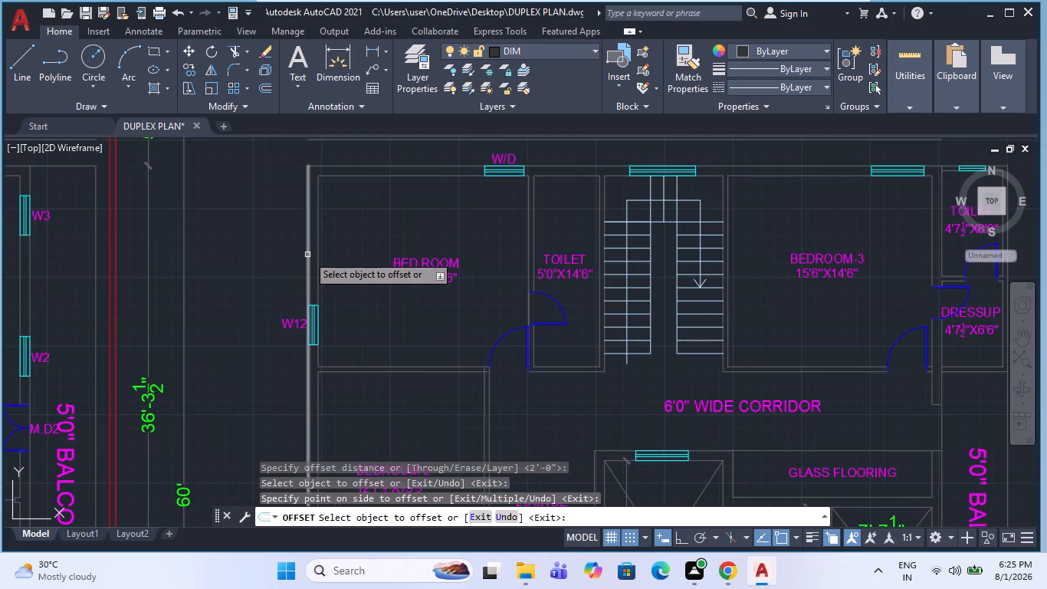
pyautogui.moveTo(307, 255); pyautogui.dragTo(280, 260)
pyautogui.click(236, 265)
pyautogui.press('Escape')
pyautogui.scroll(-1, 341, 248)
pyautogui.press('Escape')
# Fillet the two new 2' offset lines into a sharp corner outside the first floor BED ROOM, with radius 0.
pyautogui.press('f')
pyautogui.press('space')
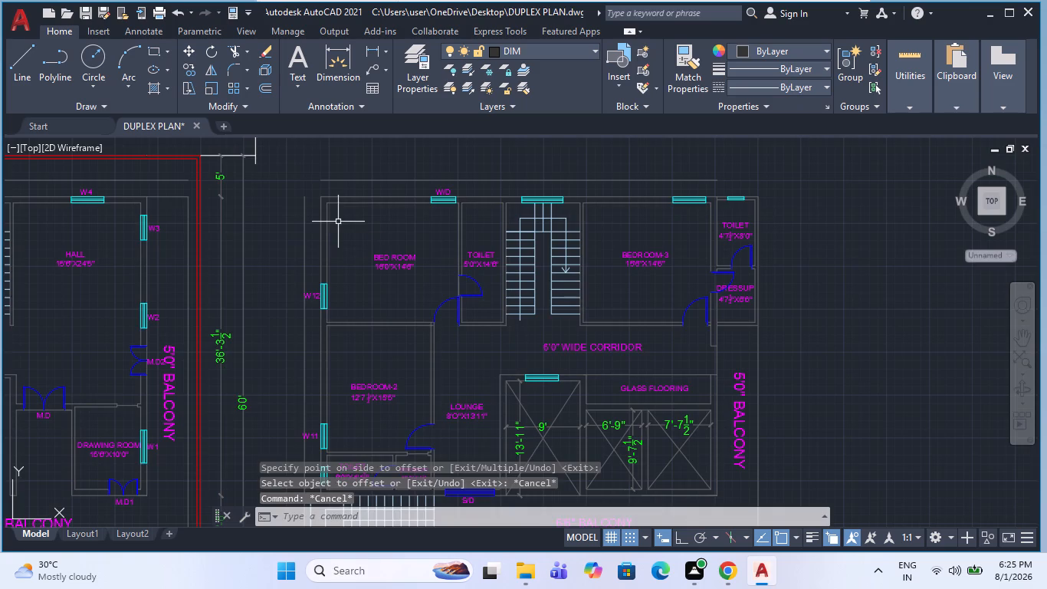
pyautogui.scroll(2, 307, 202)
pyautogui.click(300, 218)
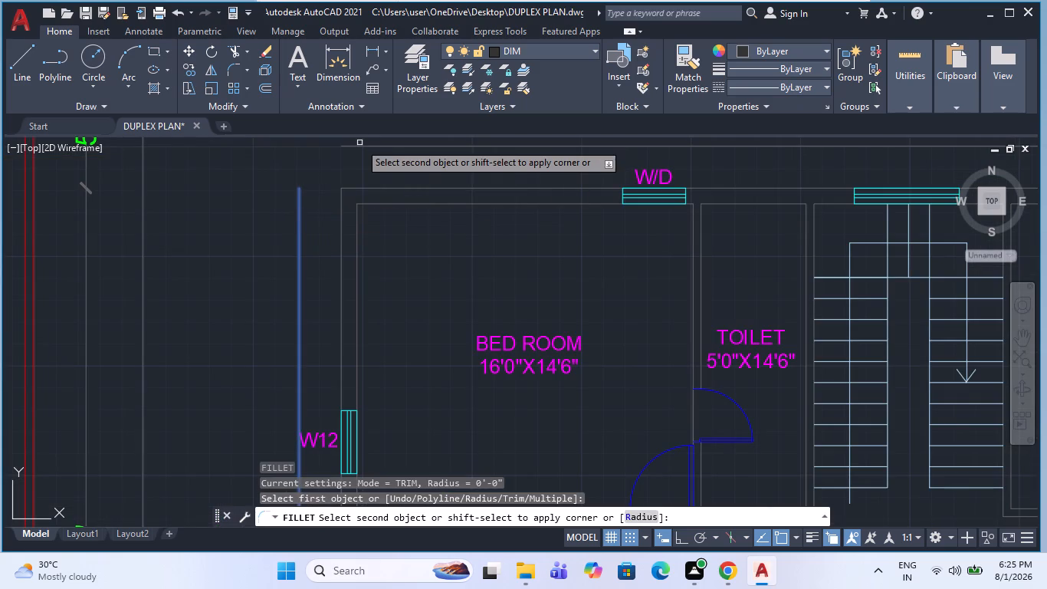
pyautogui.click(359, 143)
pyautogui.click(359, 146)
pyautogui.press('Escape')
# Check the new outline beside the first floor staircase and the 2'0" BALCONY label on the ground floor plan.
pyautogui.scroll(-3, 350, 153)
pyautogui.press('Escape')
pyautogui.scroll(2, 346, 363)
pyautogui.press('Escape')
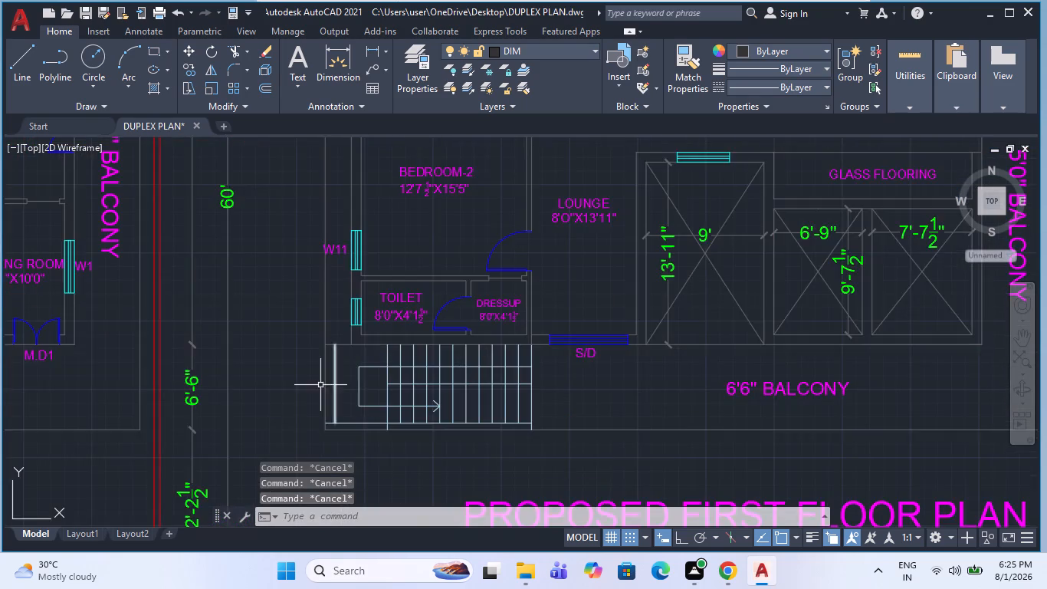
pyautogui.scroll(-2, 320, 385)
pyautogui.press('Escape')
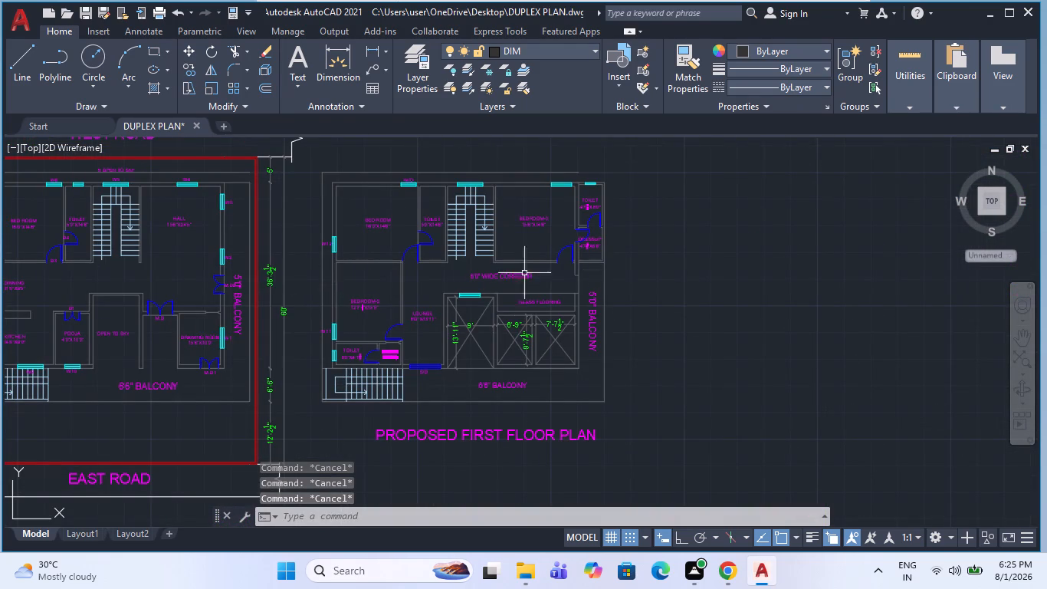
pyautogui.scroll(-1, 555, 219)
pyautogui.scroll(3, 189, 287)
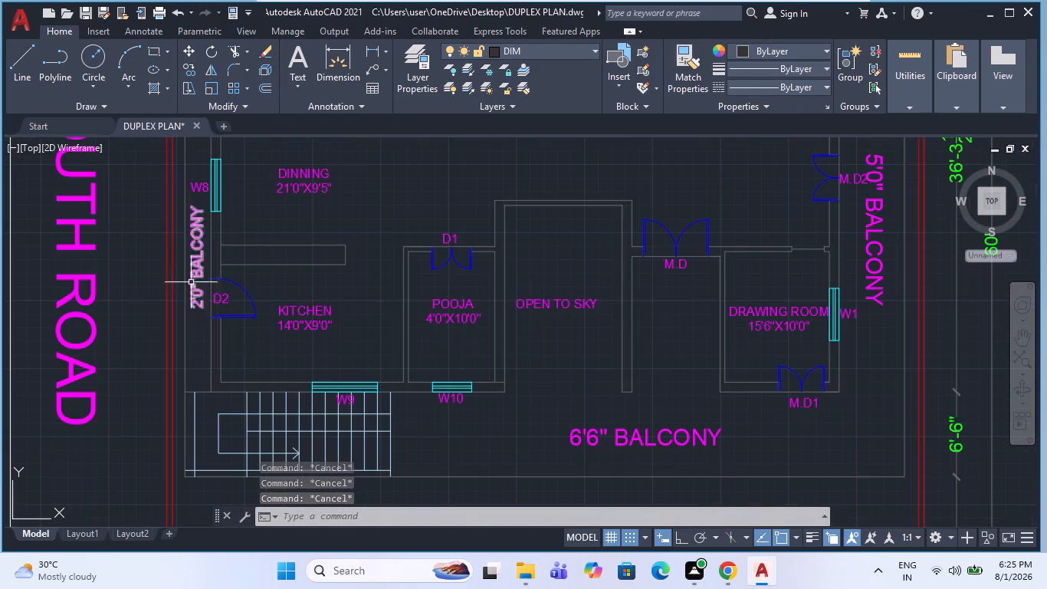
# Copy the 2'0" BALCONY label beside the ground floor KITCHEN to the space beside the WEST ROAD text.
pyautogui.click(192, 280)
pyautogui.doubleClick(196, 304)
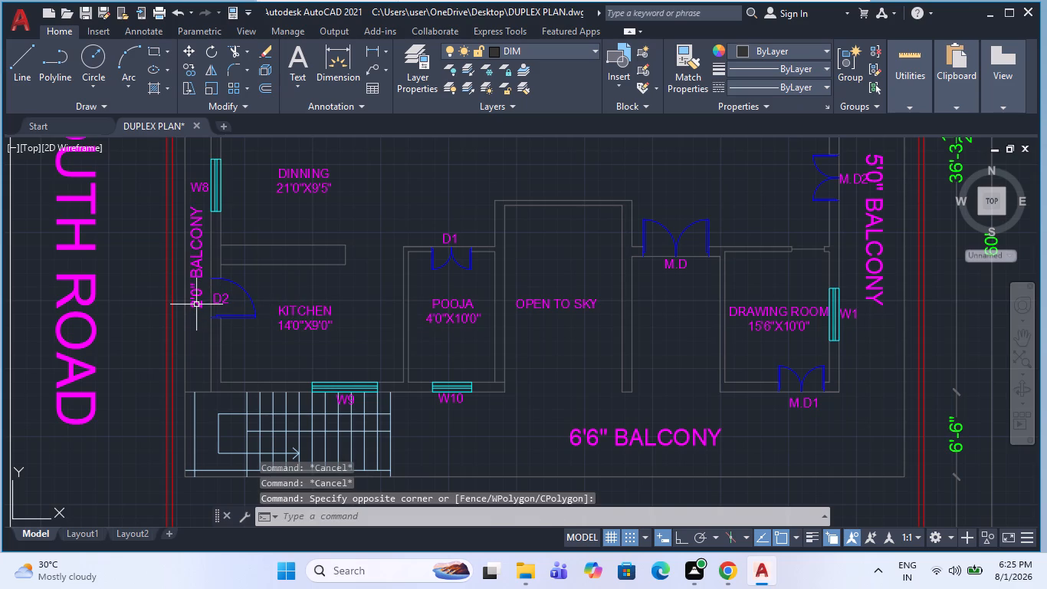
pyautogui.click(195, 292)
pyautogui.write('CO')
pyautogui.press('space')
pyautogui.click(195, 292)
pyautogui.scroll(-3, 189, 332)
pyautogui.scroll(3, 317, 179)
pyautogui.click(340, 305)
pyautogui.press('Escape')
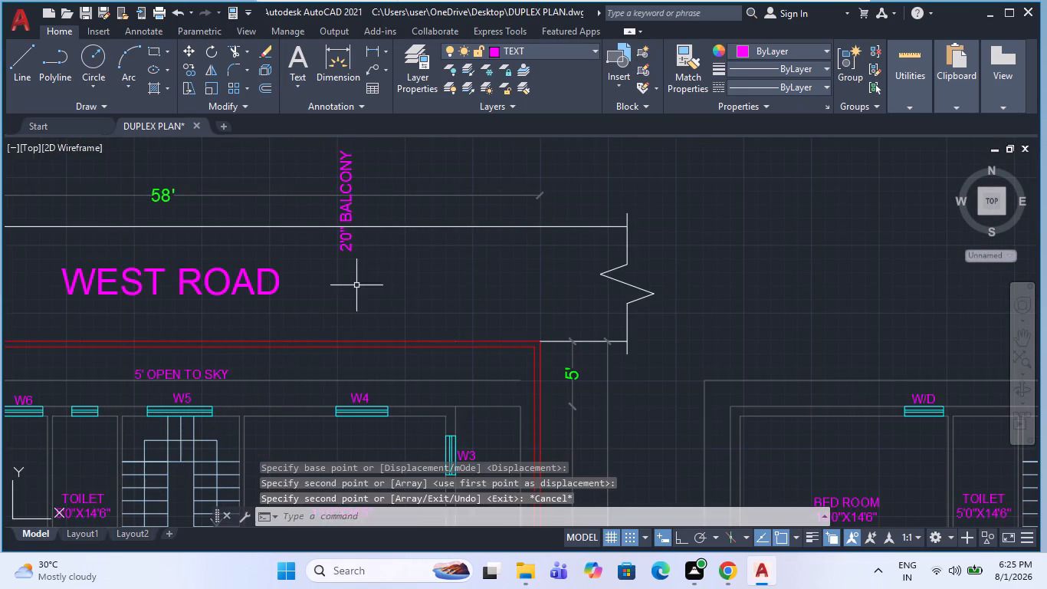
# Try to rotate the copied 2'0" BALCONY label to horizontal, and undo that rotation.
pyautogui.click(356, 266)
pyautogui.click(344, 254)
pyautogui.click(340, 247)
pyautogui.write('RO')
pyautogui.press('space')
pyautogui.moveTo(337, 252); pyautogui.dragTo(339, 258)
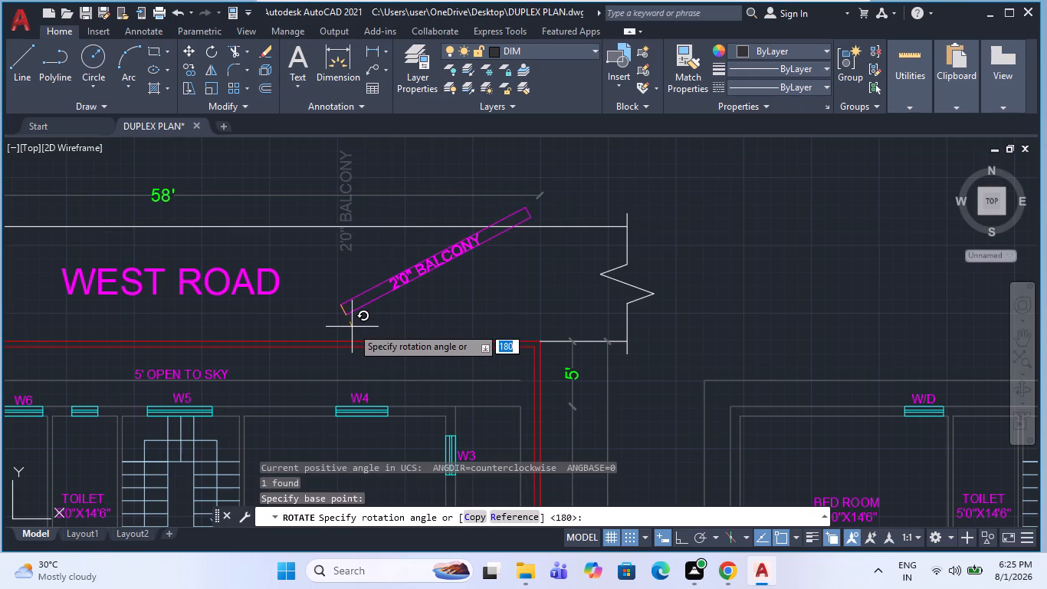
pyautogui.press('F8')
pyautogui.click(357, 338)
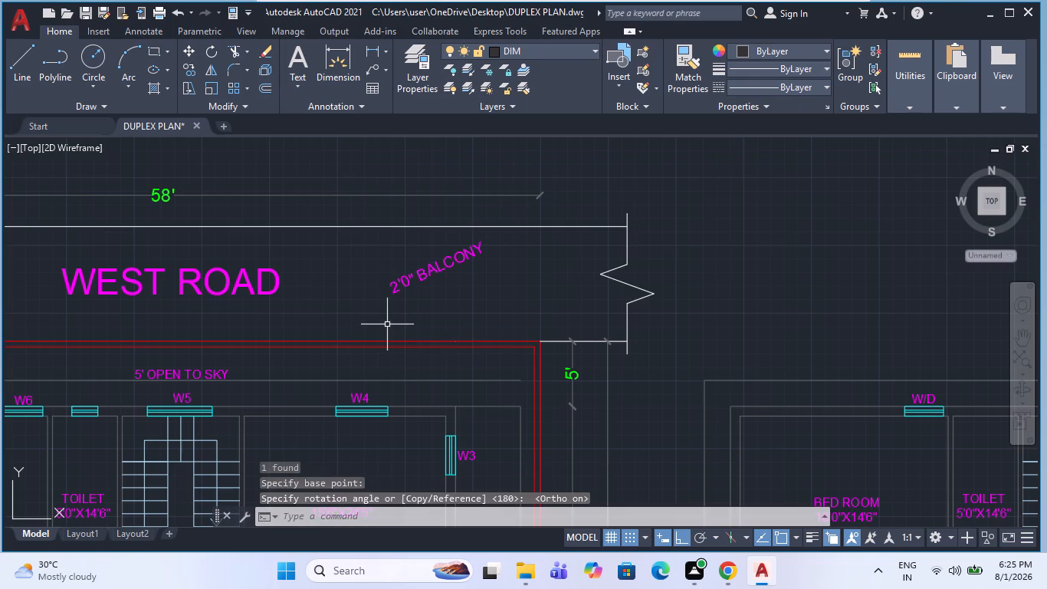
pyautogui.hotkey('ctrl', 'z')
# Rotate the copied 2'0" BALCONY label beside WEST ROAD so that it reads horizontally.
pyautogui.click(349, 254)
pyautogui.click(333, 238)
pyautogui.write('RO')
pyautogui.press('space')
pyautogui.click(347, 251)
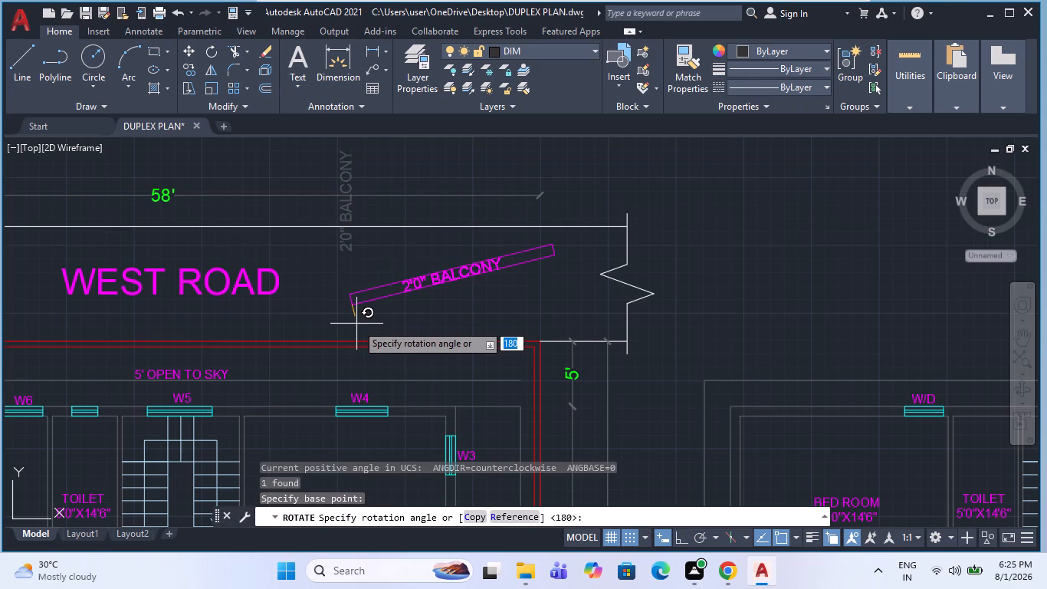
pyautogui.press('F8')
pyautogui.scroll(2, 356, 370)
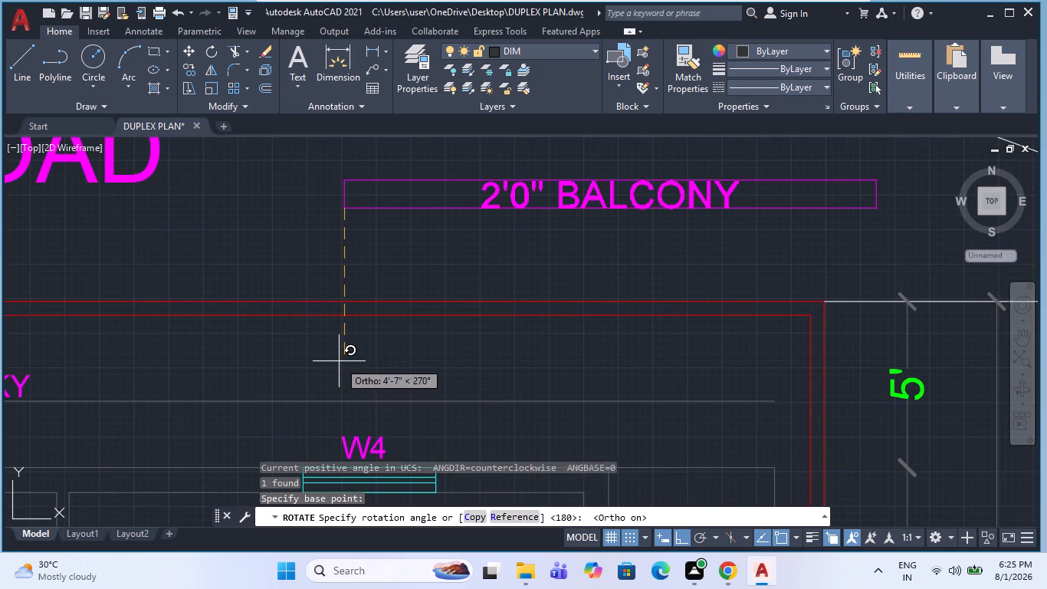
pyautogui.click(339, 361)
pyautogui.scroll(-1, 440, 334)
# Move the horizontal 2'0" BALCONY label into the ground floor's upper balcony strip, between windows W5 and W4.
pyautogui.click(495, 253)
pyautogui.press('m')
pyautogui.press('space')
pyautogui.moveTo(501, 229); pyautogui.dragTo(494, 235)
pyautogui.press('F8')
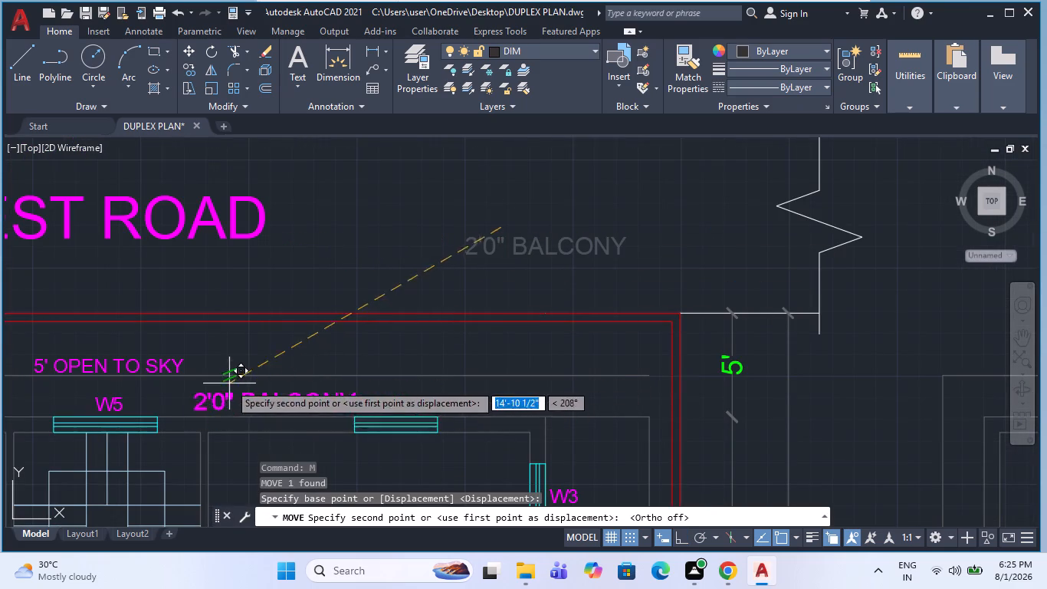
pyautogui.scroll(-1, 229, 383)
pyautogui.scroll(2, 178, 393)
pyautogui.click(223, 360)
pyautogui.press('Escape')
pyautogui.scroll(-2, 231, 340)
pyautogui.press('Escape')
# Change the 5' OPEN TO SKY label above window W5 to read 3' OPEN TO SKY.
pyautogui.doubleClick(218, 344)
pyautogui.scroll(2, 134, 354)
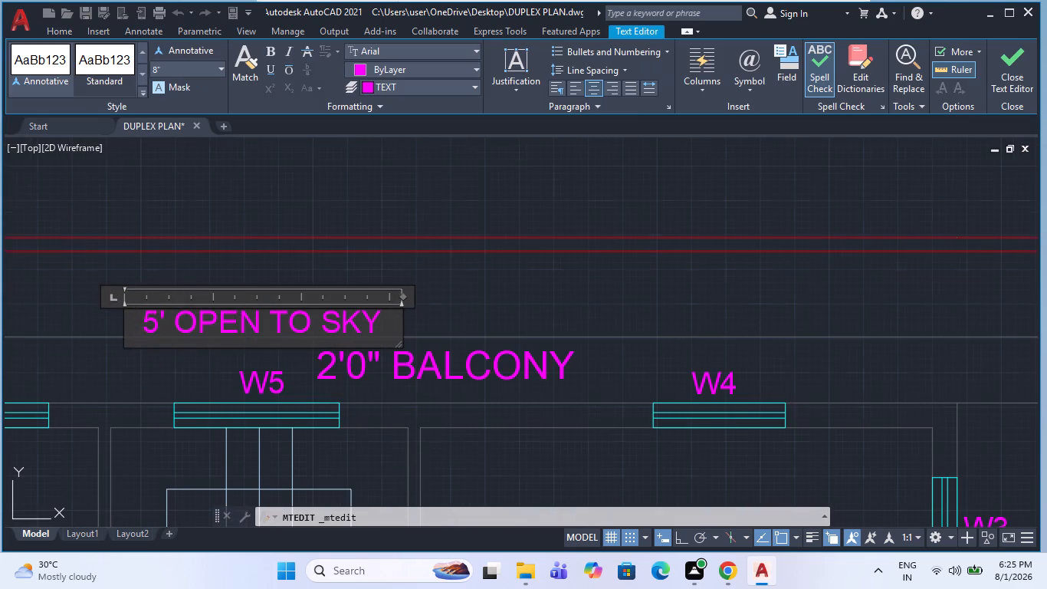
pyautogui.moveTo(154, 335); pyautogui.dragTo(146, 336)
pyautogui.press('3')
pyautogui.click(263, 236)
pyautogui.press('Escape')
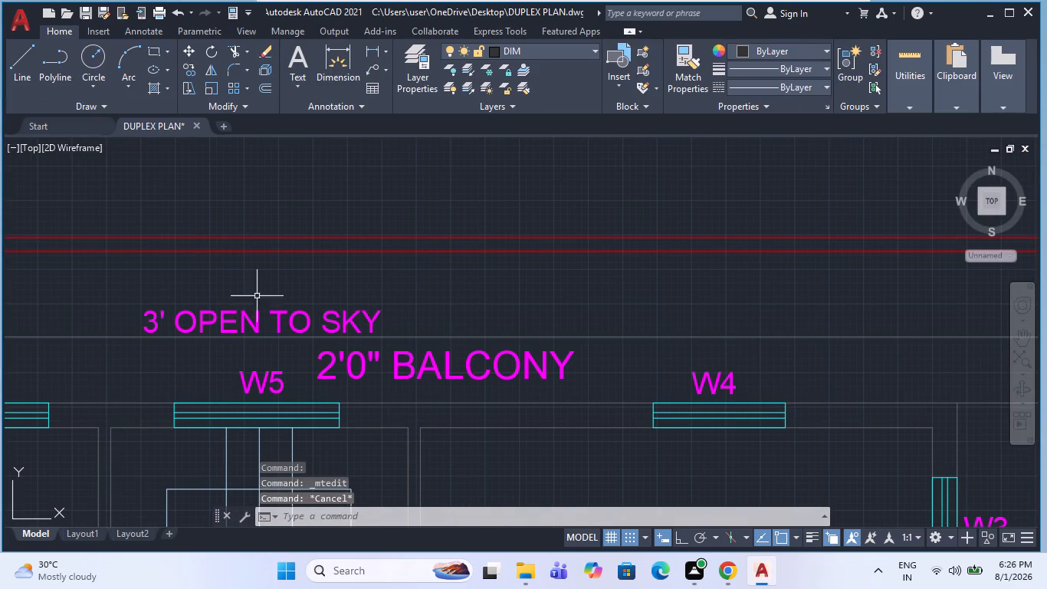
# Move the 3' OPEN TO SKY label up into the gap between the balcony line and the red boundary.
pyautogui.click(249, 311)
pyautogui.click(228, 318)
pyautogui.scroll(-1, 228, 318)
pyautogui.press('m')
pyautogui.press('space')
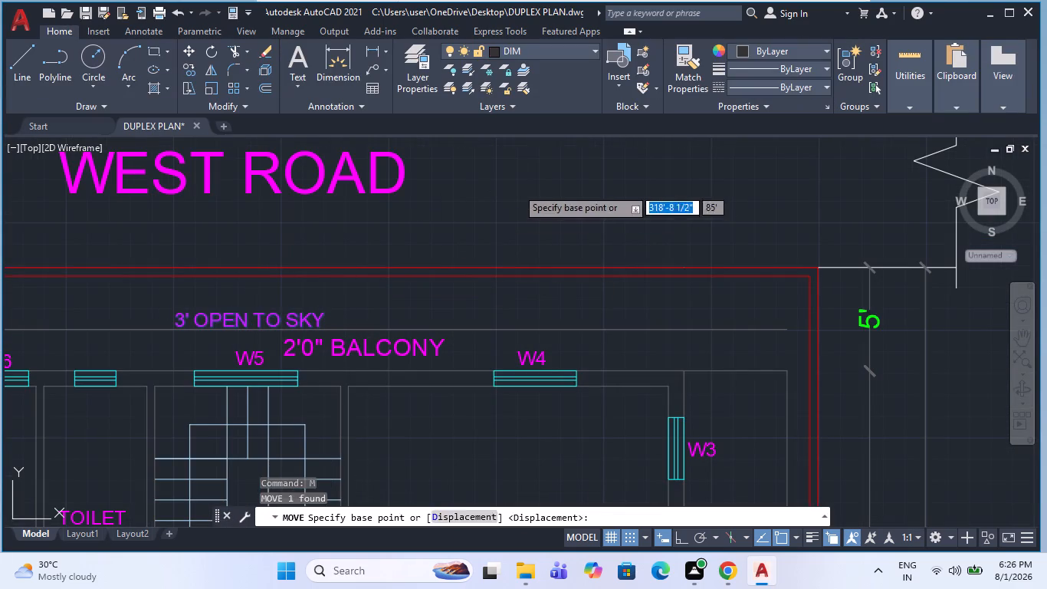
pyautogui.click(517, 188)
pyautogui.click(517, 169)
pyautogui.press('Escape')
pyautogui.scroll(-3, 311, 267)
pyautogui.press('Escape')
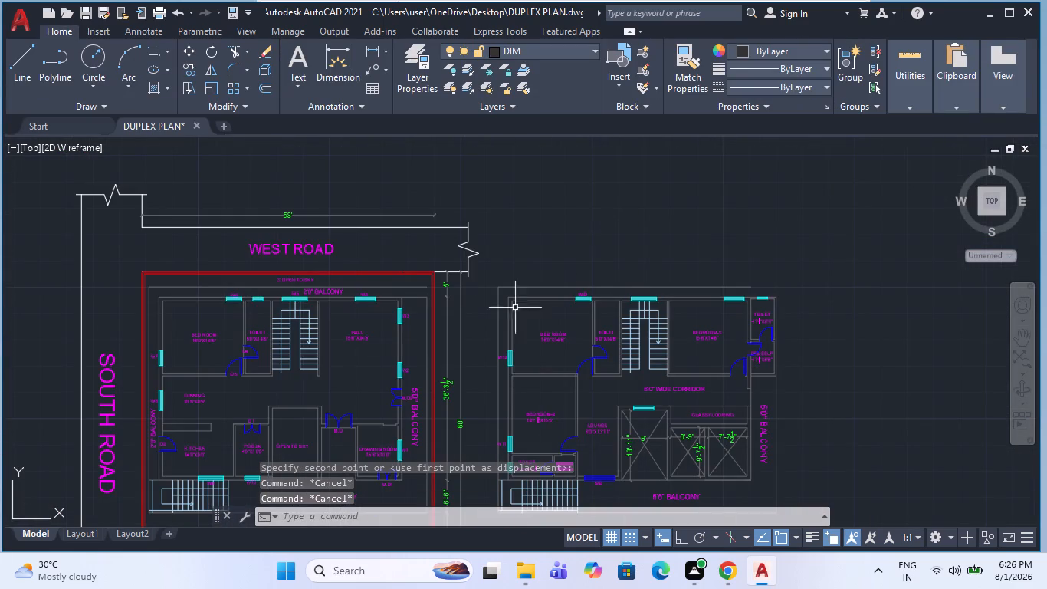
# Copy both ground floor 2'0" BALCONY labels to the matching strips of the first floor plan, using the outer wall corner as reference.
pyautogui.moveTo(641, 281); pyautogui.dragTo(527, 268, button='middle')
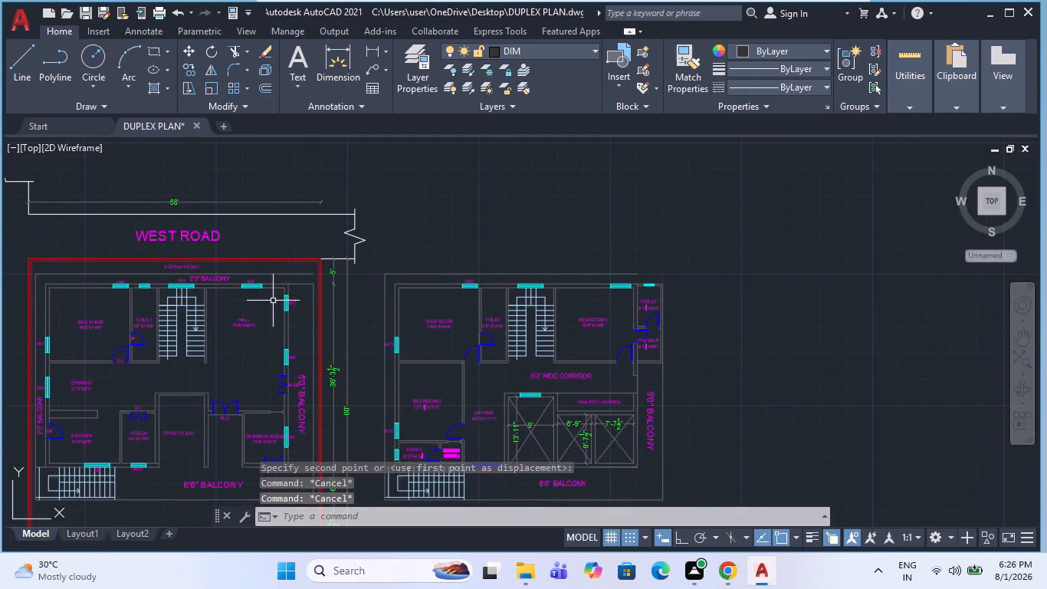
pyautogui.scroll(2, 253, 298)
pyautogui.click(172, 254)
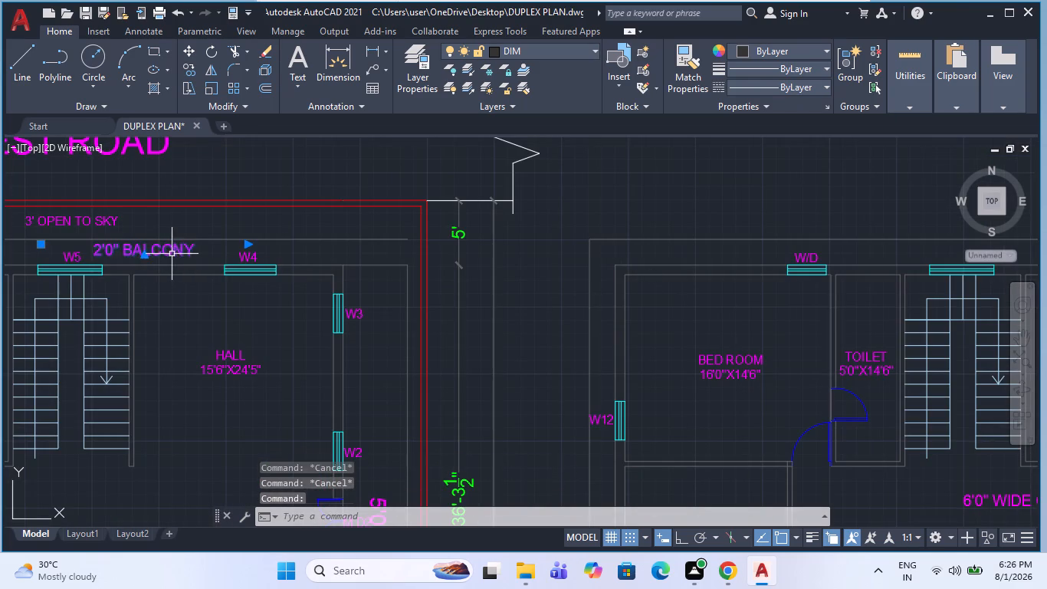
pyautogui.scroll(-2, 464, 268)
pyautogui.scroll(2, 180, 406)
pyautogui.click(153, 387)
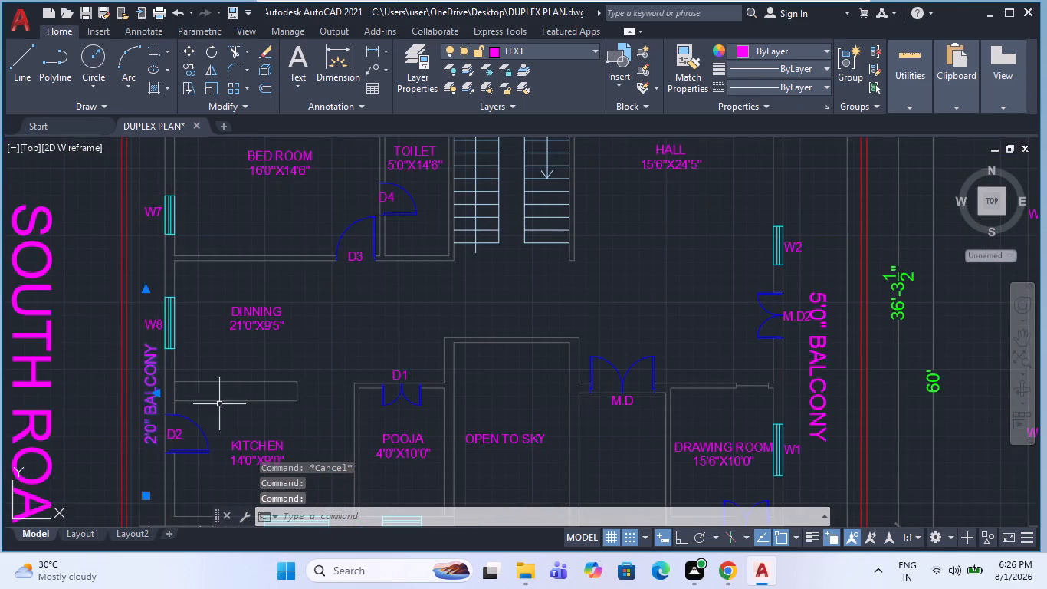
pyautogui.scroll(-1, 232, 408)
pyautogui.write('CO')
pyautogui.press('space')
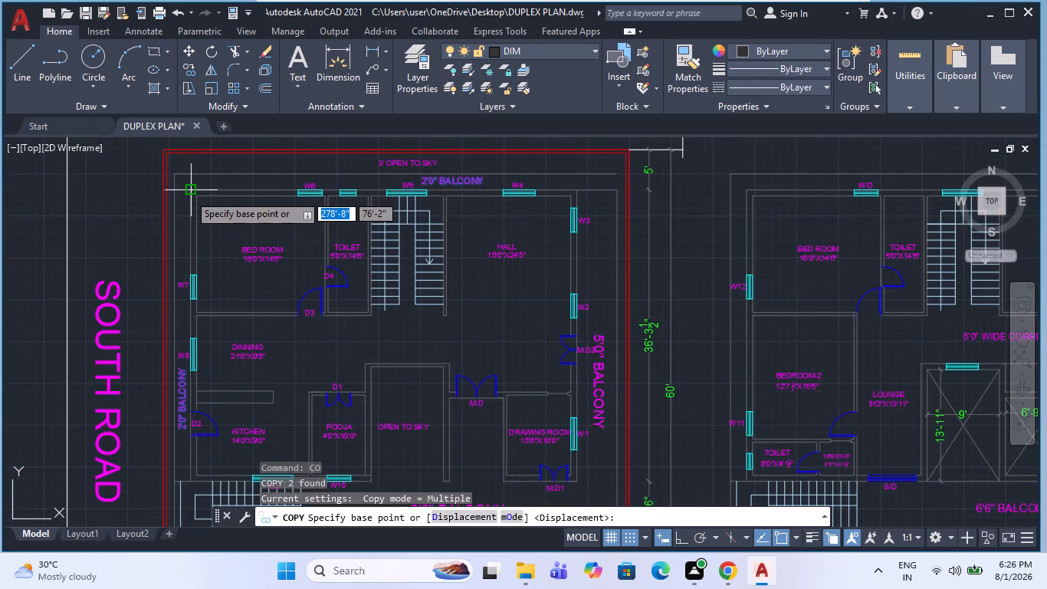
pyautogui.click(188, 192)
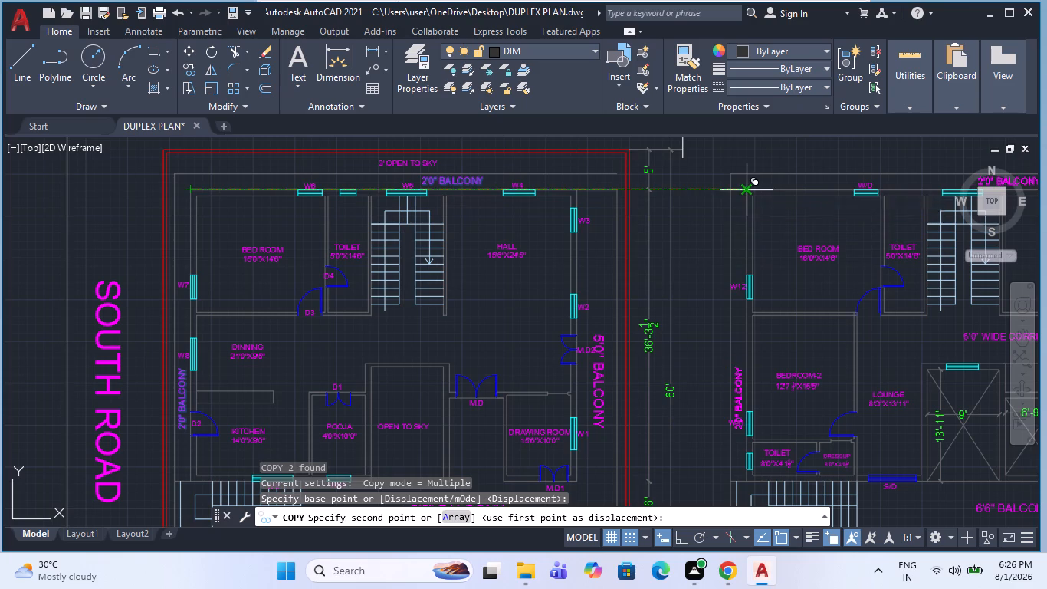
pyautogui.click(743, 190)
pyautogui.scroll(-2, 455, 275)
pyautogui.press('`')
pyautogui.press('Escape')
pyautogui.press('Escape')
pyautogui.scroll(2, 740, 271)
pyautogui.press('Escape')
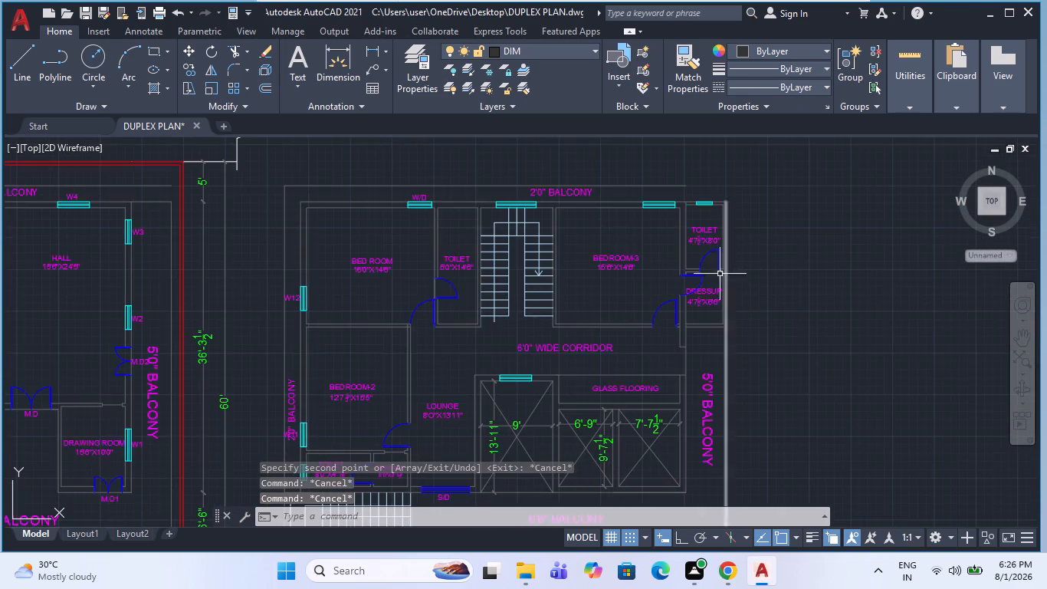
# Copy the W/D label above the first floor BED ROOM window to above the staircase window.
pyautogui.scroll(1, 588, 203)
pyautogui.click(331, 195)
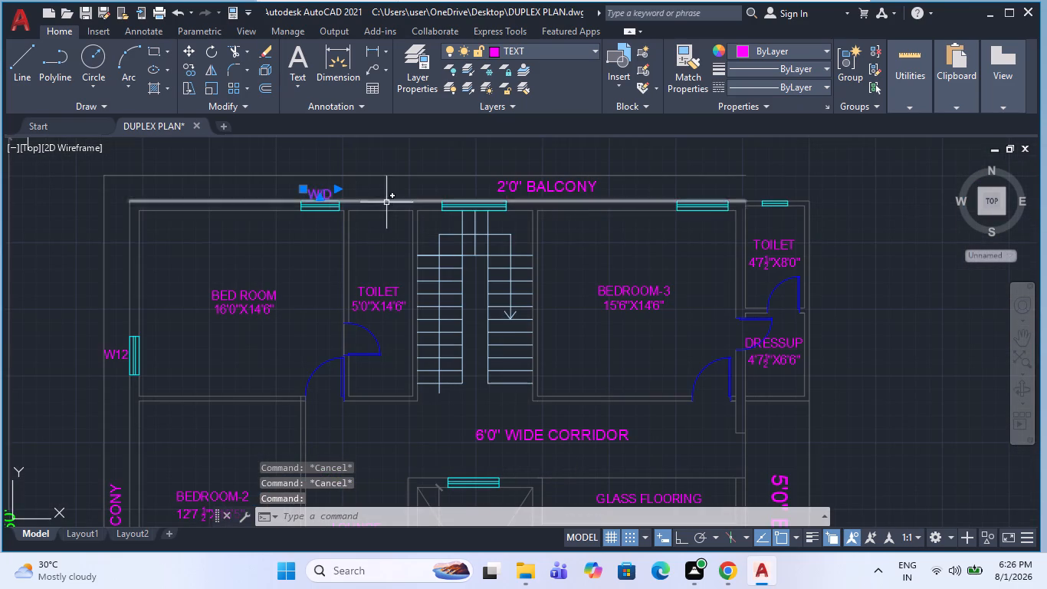
pyautogui.write('CO')
pyautogui.press('space')
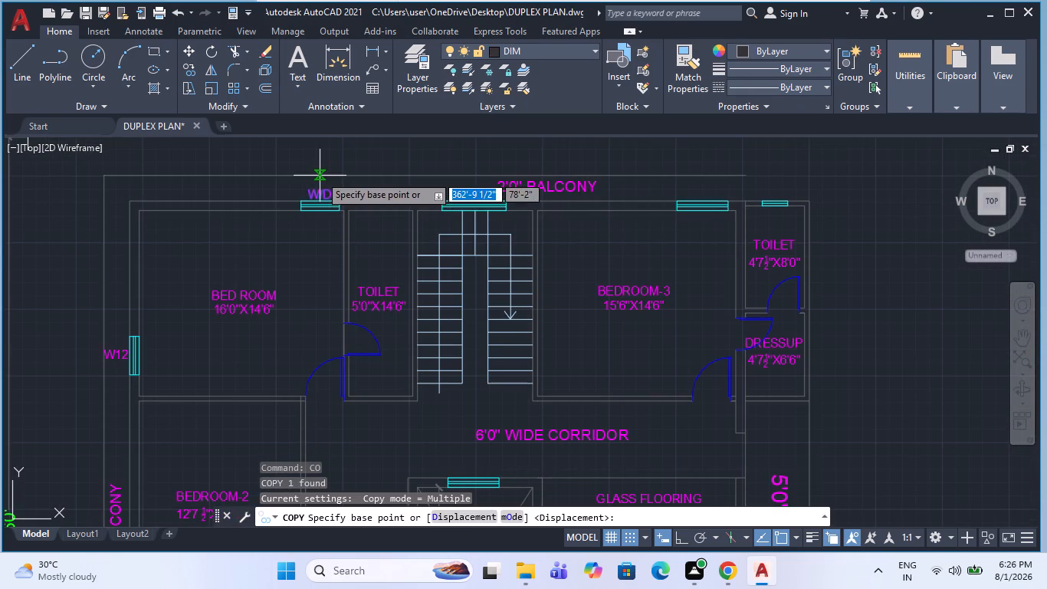
pyautogui.click(323, 189)
pyautogui.scroll(2, 479, 184)
pyautogui.click(501, 185)
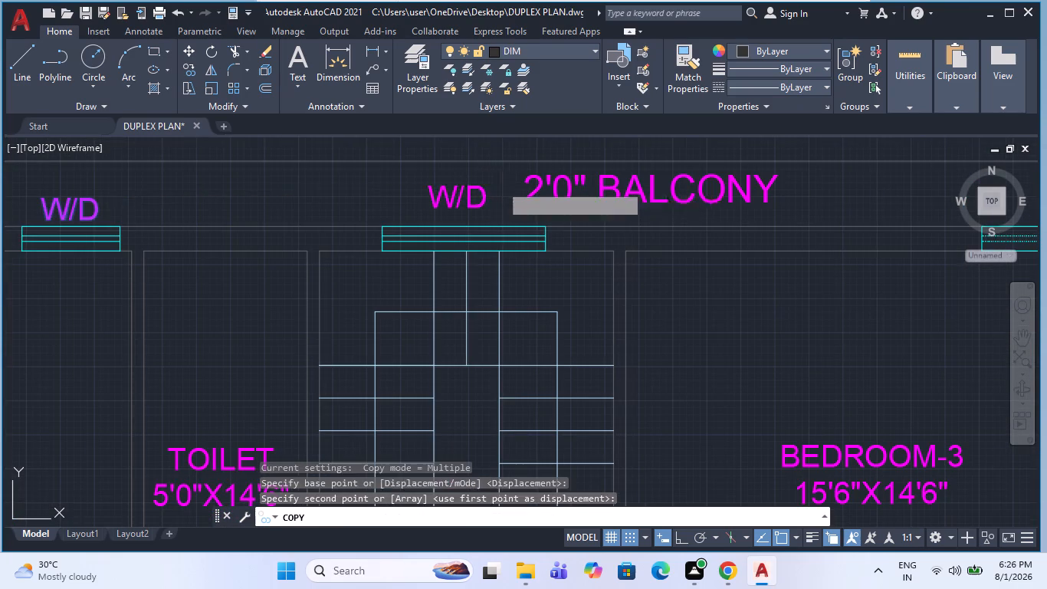
pyautogui.press('Escape')
pyautogui.scroll(-2, 465, 262)
pyautogui.press('Escape')
pyautogui.scroll(2, 463, 234)
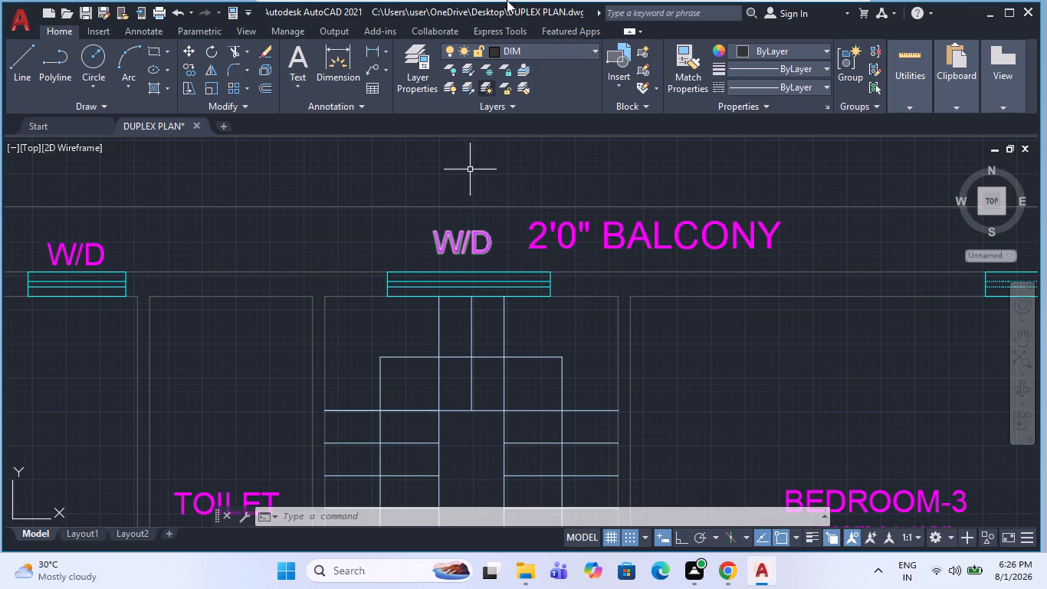
# Change the copied window label above the first floor staircase to W13.
pyautogui.scroll(-2, 472, 179)
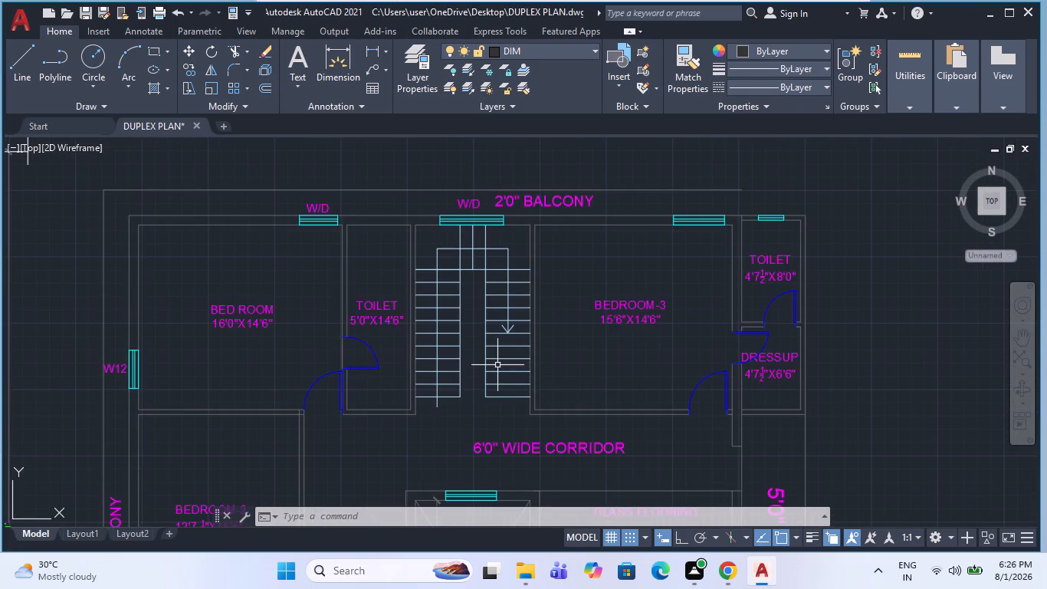
pyautogui.click(518, 416)
pyautogui.press('Escape')
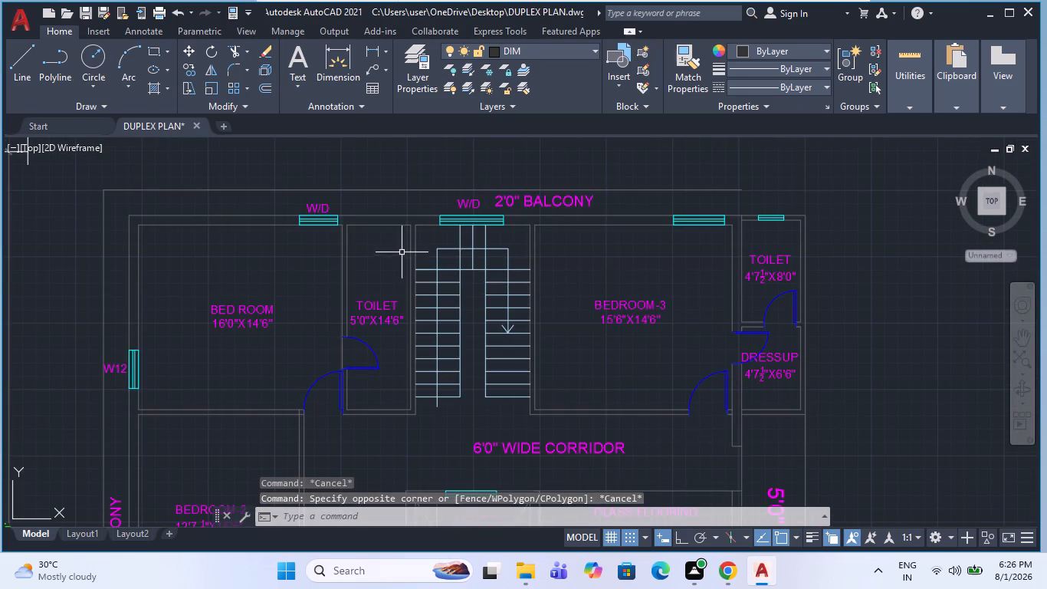
pyautogui.scroll(1, 456, 217)
pyautogui.doubleClick(470, 202)
pyautogui.scroll(1, 491, 195)
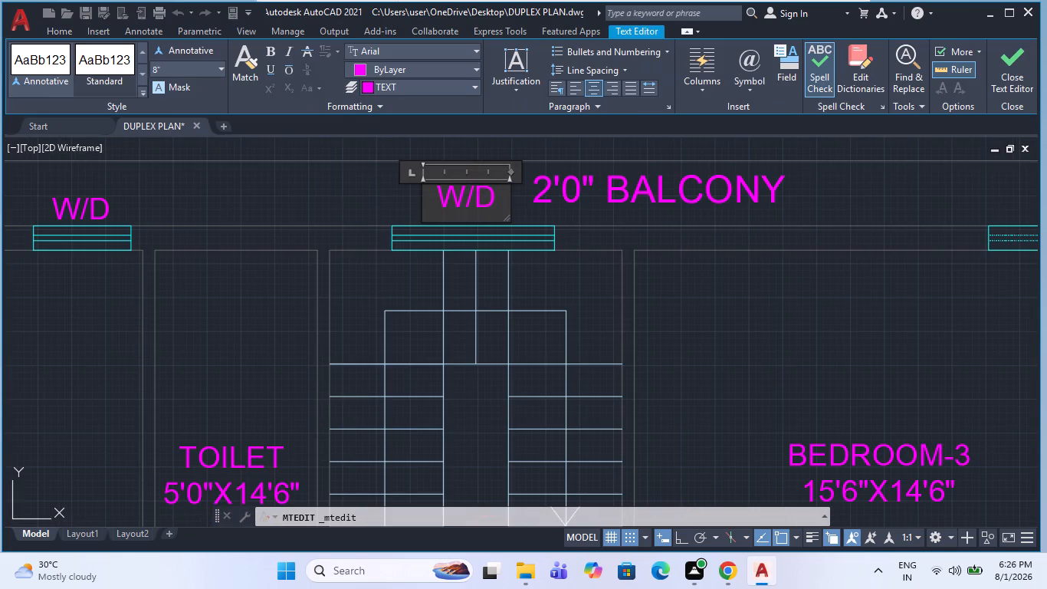
pyautogui.moveTo(493, 197); pyautogui.dragTo(458, 219)
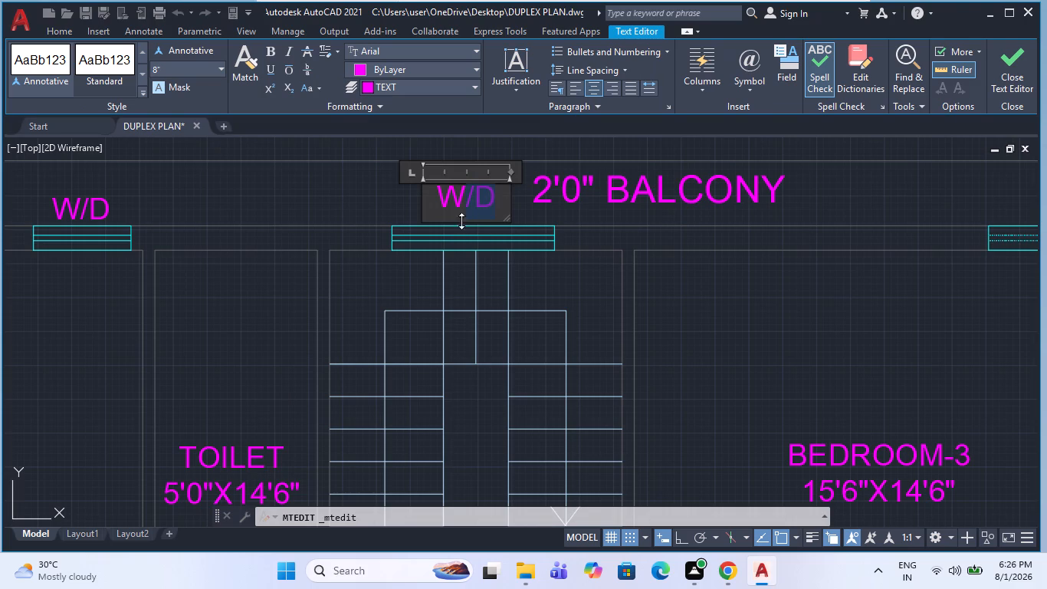
pyautogui.scroll(-3, 477, 237)
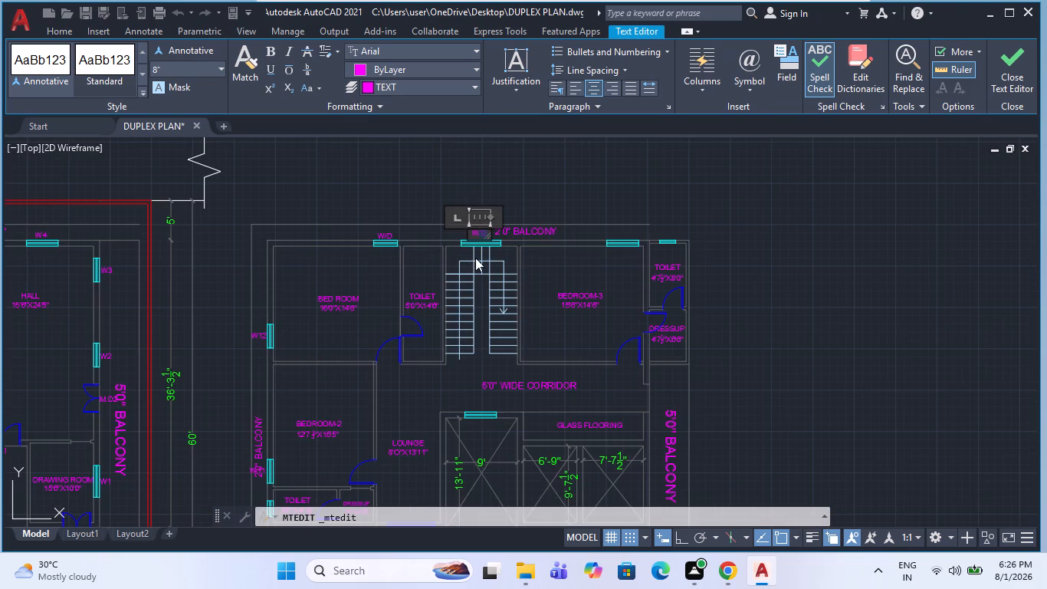
pyautogui.press('1')
pyautogui.press('3')
pyautogui.click(559, 264)
pyautogui.press('Escape')
# Copy the W/D label from the first floor BED ROOM window to above the BEDROOM-3 window.
pyautogui.scroll(2, 525, 248)
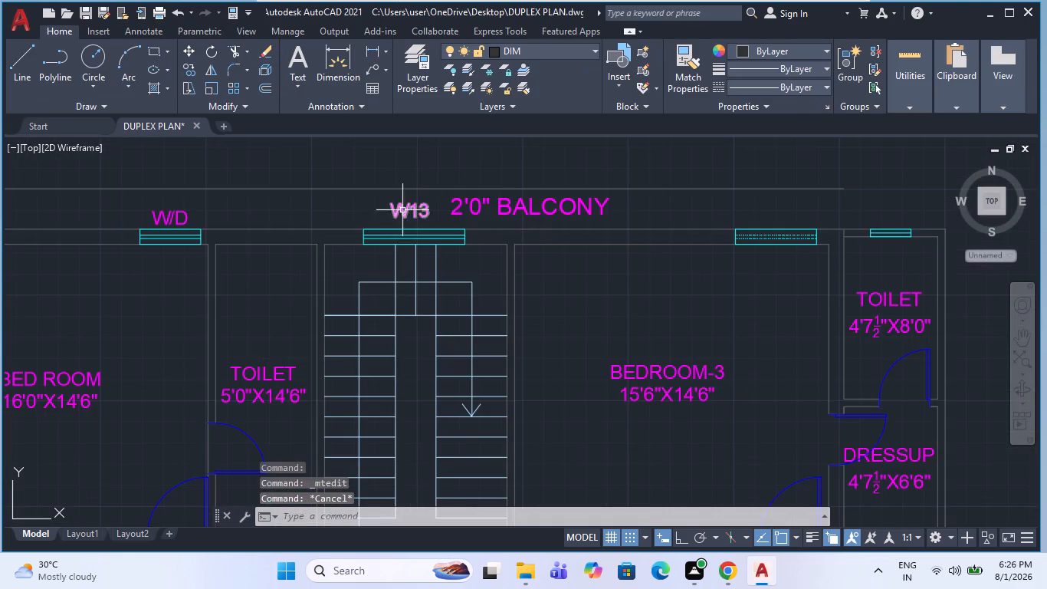
pyautogui.click(402, 210)
pyautogui.press('Escape')
pyautogui.click(185, 222)
pyautogui.write('CO')
pyautogui.press('space')
pyautogui.click(201, 219)
pyautogui.scroll(1, 788, 211)
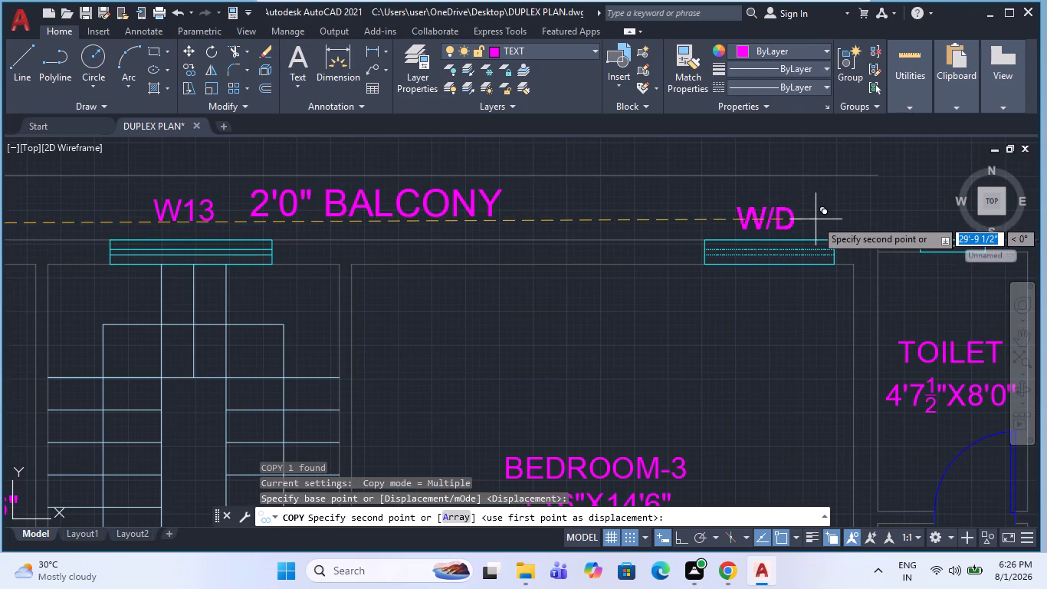
pyautogui.click(813, 221)
pyautogui.press('Escape')
pyautogui.scroll(-3, 539, 212)
pyautogui.press('Escape')
pyautogui.scroll(2, 600, 354)
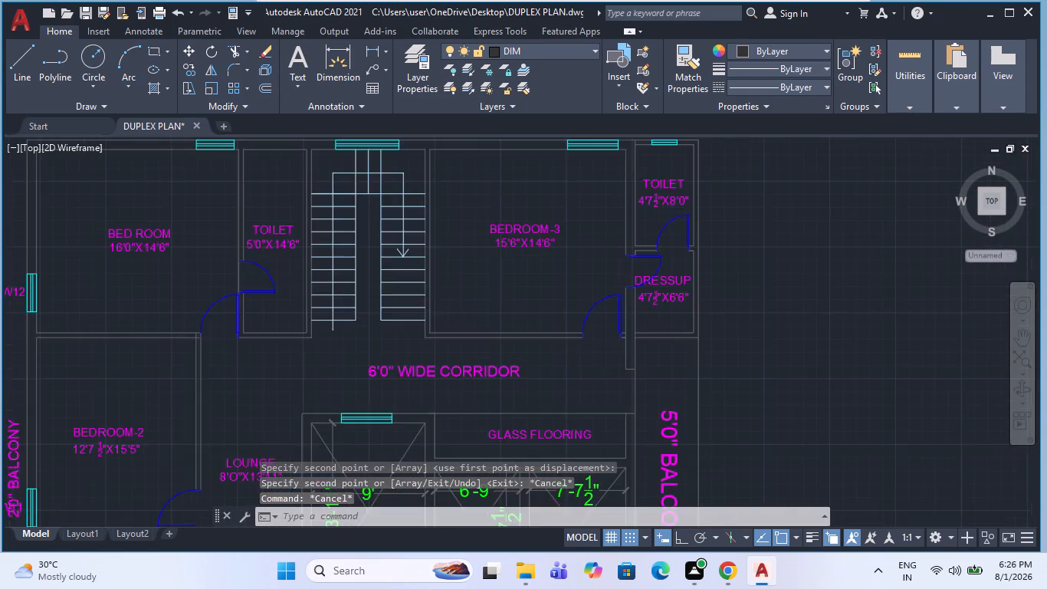
# Copy the D4 label from the ground floor TOILET door to the first floor BEDROOM-2 door beside the LOUNGE.
pyautogui.scroll(-3, 469, 245)
pyautogui.scroll(-1, 396, 347)
pyautogui.scroll(3, 156, 373)
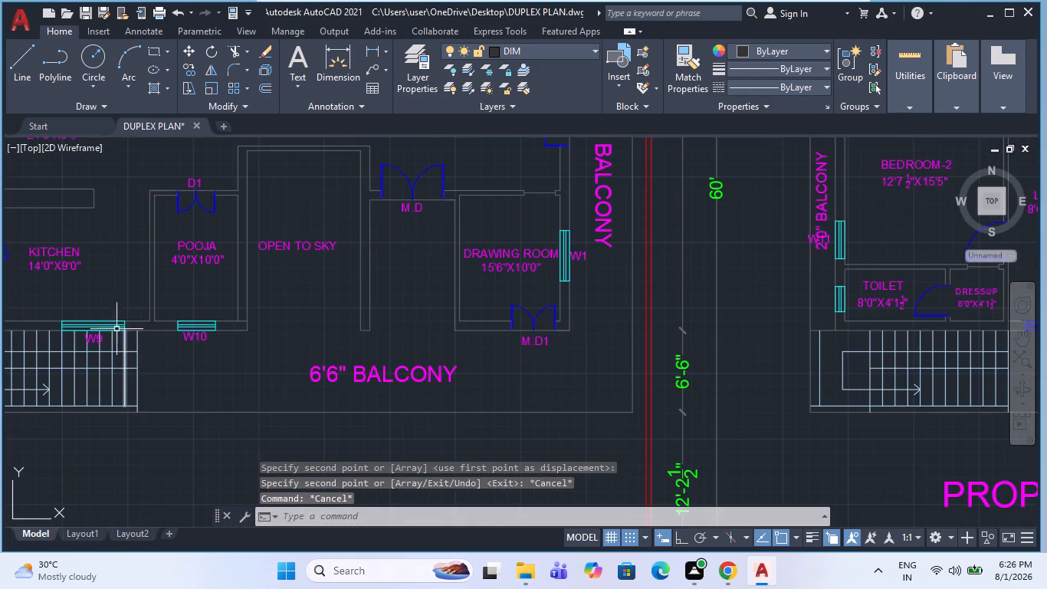
pyautogui.scroll(-1, 205, 365)
pyautogui.moveTo(212, 348); pyautogui.dragTo(253, 393, button='middle')
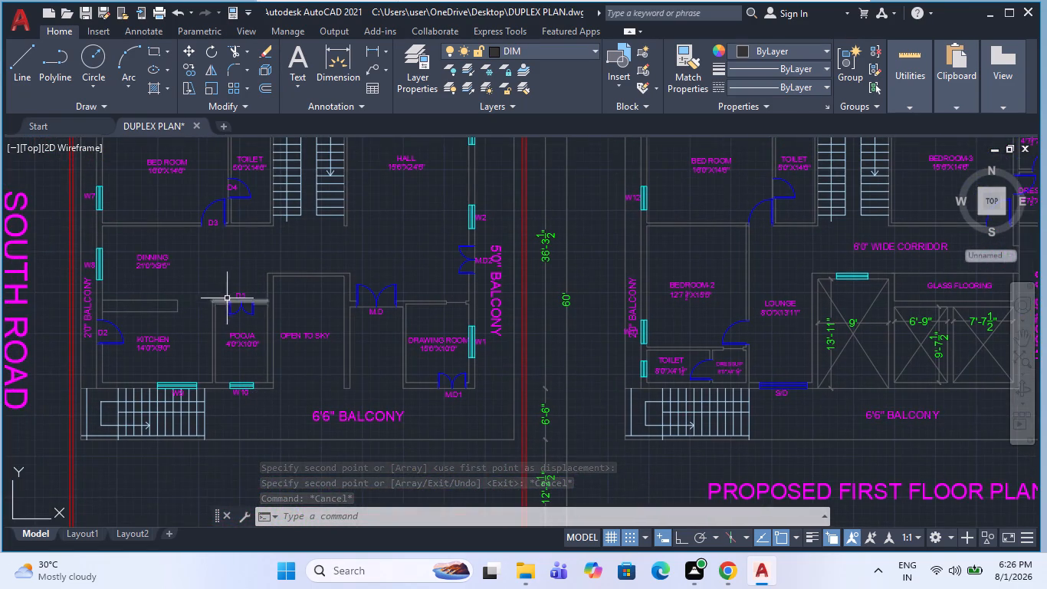
pyautogui.moveTo(230, 303); pyautogui.dragTo(232, 348, button='middle')
pyautogui.scroll(1, 241, 221)
pyautogui.click(234, 235)
pyautogui.press('c')
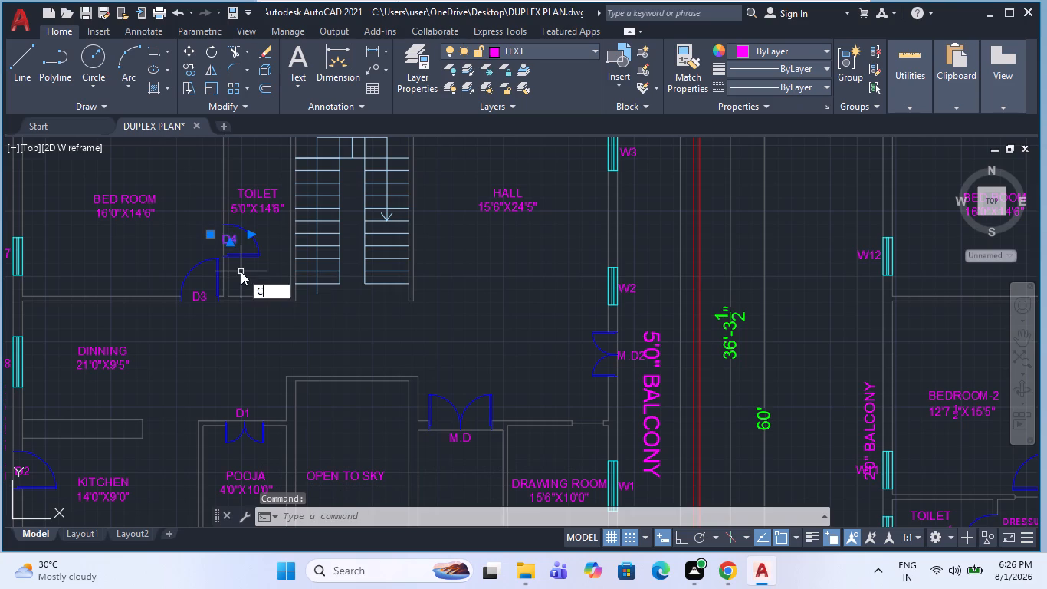
pyautogui.press('o')
pyautogui.press('space')
pyautogui.moveTo(229, 265); pyautogui.dragTo(221, 281)
pyautogui.scroll(-2, 182, 318)
pyautogui.scroll(3, 533, 436)
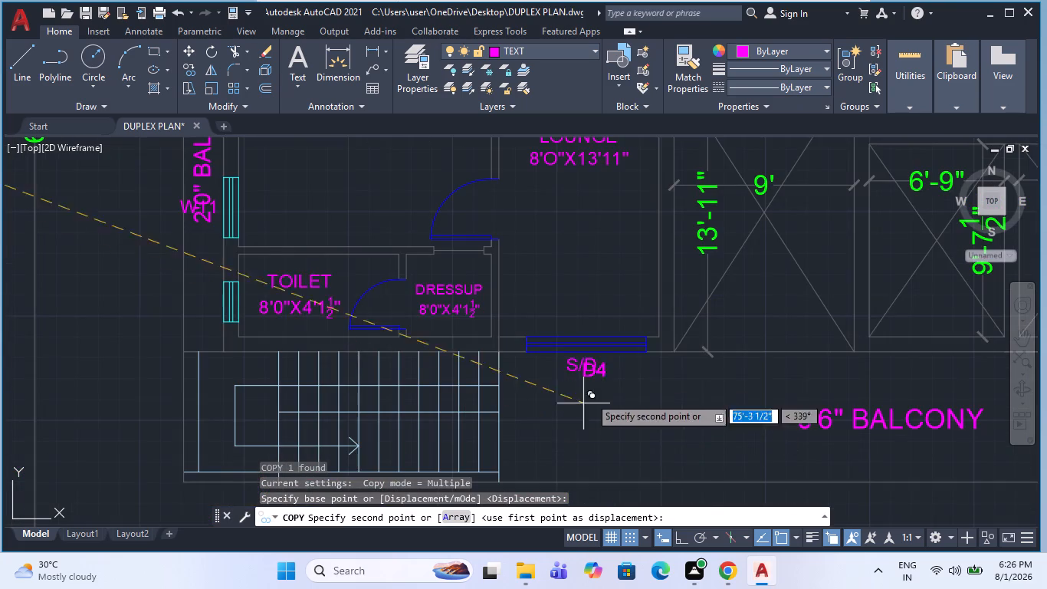
pyautogui.scroll(1, 464, 232)
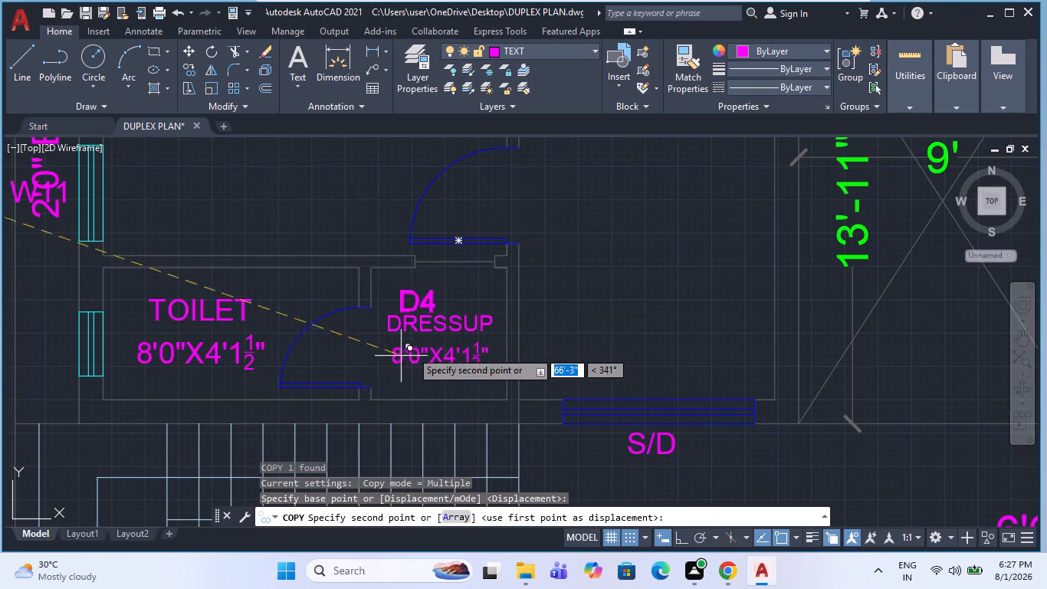
pyautogui.click(501, 250)
pyautogui.press('Escape')
pyautogui.scroll(-2, 453, 298)
pyautogui.scroll(1, 495, 237)
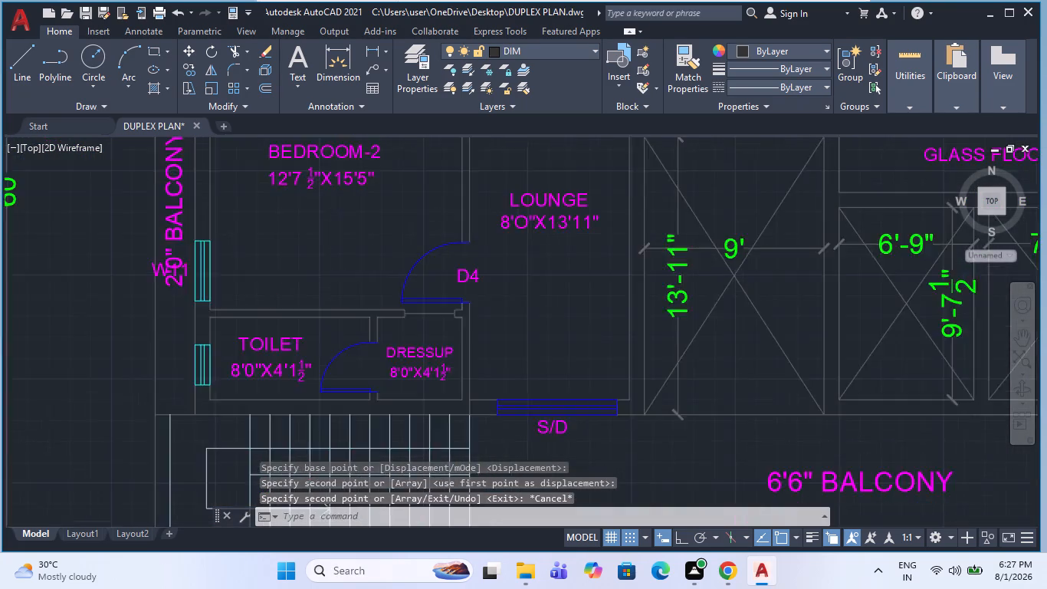
# Change the copied door label at the first floor BEDROOM-2 door beside the LOUNGE to D5.
pyautogui.scroll(1, 495, 237)
pyautogui.doubleClick(456, 299)
pyautogui.moveTo(477, 299); pyautogui.dragTo(456, 309)
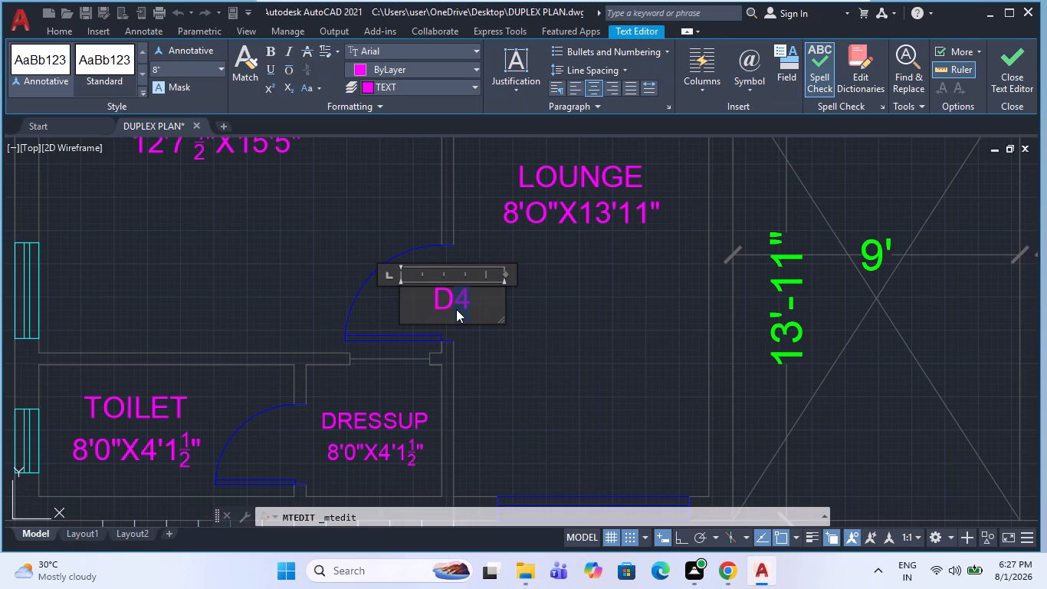
pyautogui.press('5')
pyautogui.click(523, 369)
pyautogui.press('Escape')
# Copy the D5 label to the first floor door between the TOILET and DRESSUP beside BEDROOM-2.
pyautogui.click(451, 299)
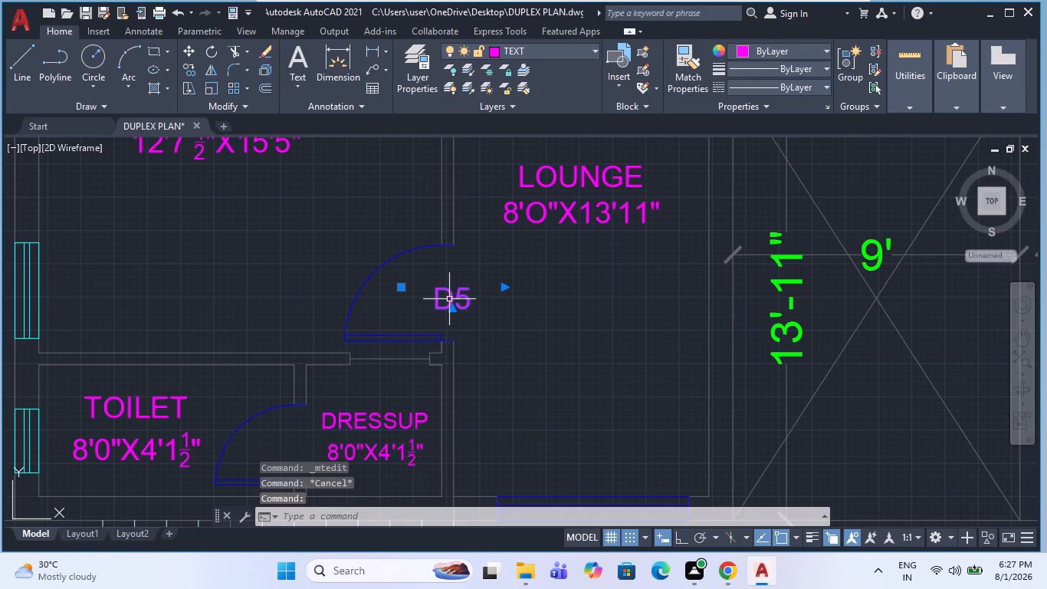
pyautogui.write('CO')
pyautogui.press('space')
pyautogui.moveTo(448, 298); pyautogui.dragTo(448, 316)
pyautogui.scroll(1, 266, 458)
pyautogui.scroll(-1, 299, 357)
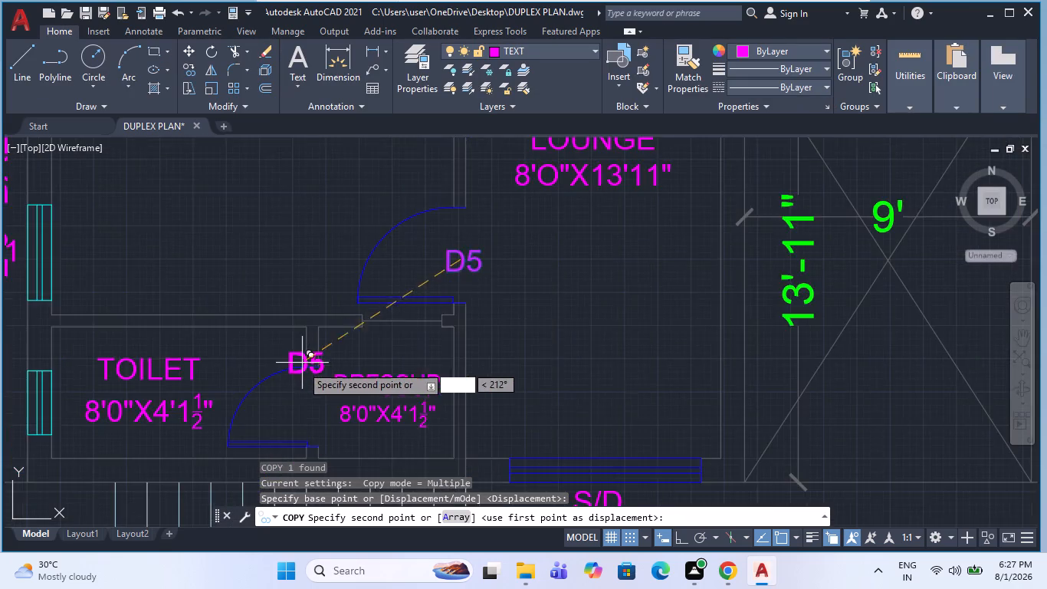
pyautogui.scroll(1, 302, 377)
pyautogui.click(300, 423)
pyautogui.press('Escape')
# Change the copied label at the door between the TOILET and DRESSUP to D6.
pyautogui.doubleClick(318, 423)
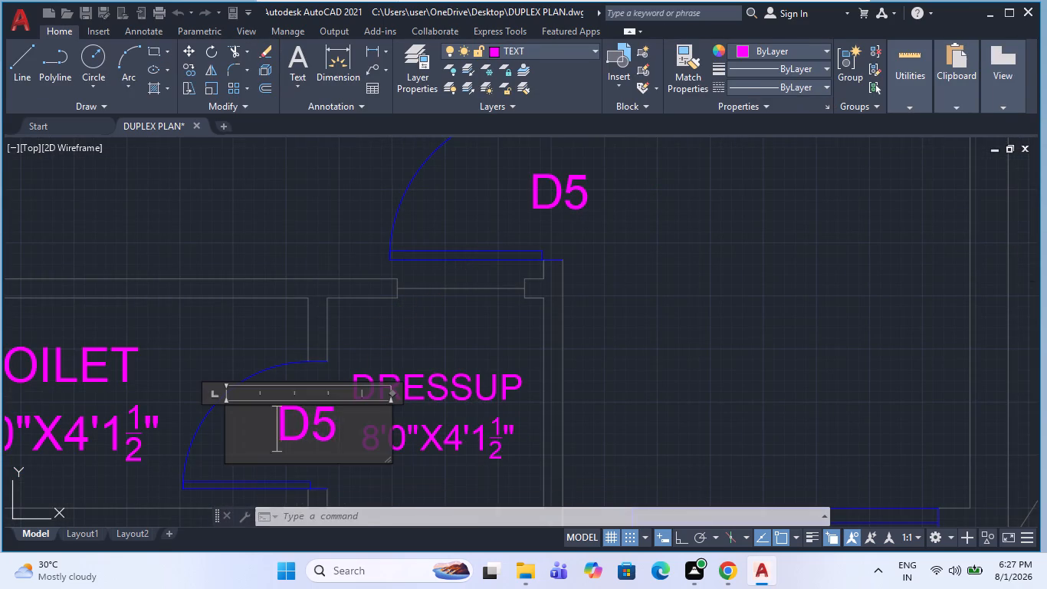
pyautogui.moveTo(338, 423); pyautogui.dragTo(320, 436)
pyautogui.press('6')
pyautogui.click(341, 301)
pyautogui.press('Escape')
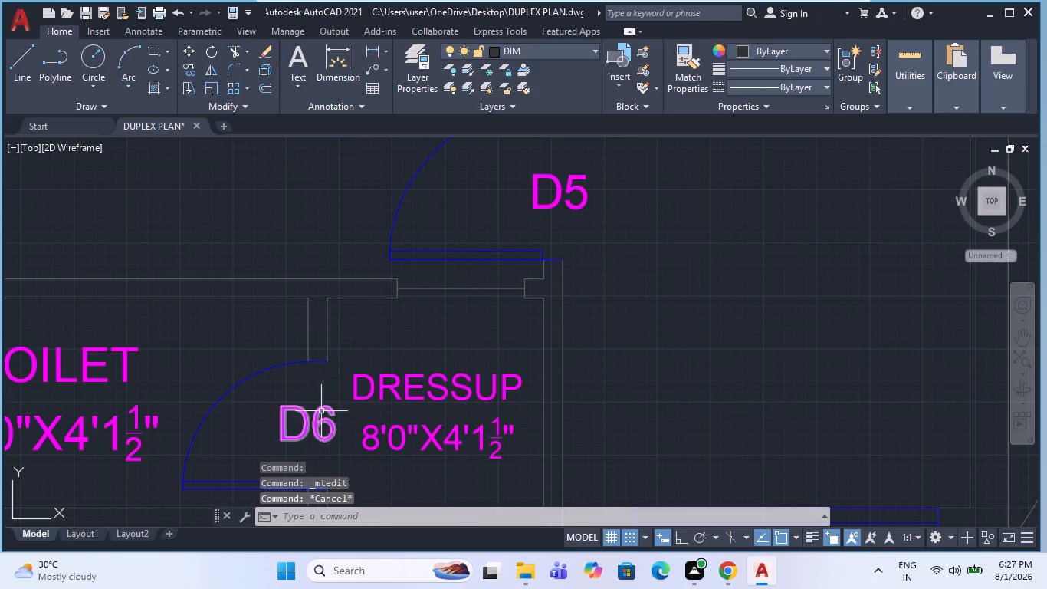
# Copy the D6 label to the first floor BED ROOM door opening onto the corridor.
pyautogui.click(321, 411)
pyautogui.write('CO')
pyautogui.press('space')
pyautogui.moveTo(322, 414); pyautogui.dragTo(310, 434)
pyautogui.scroll(-3, 277, 426)
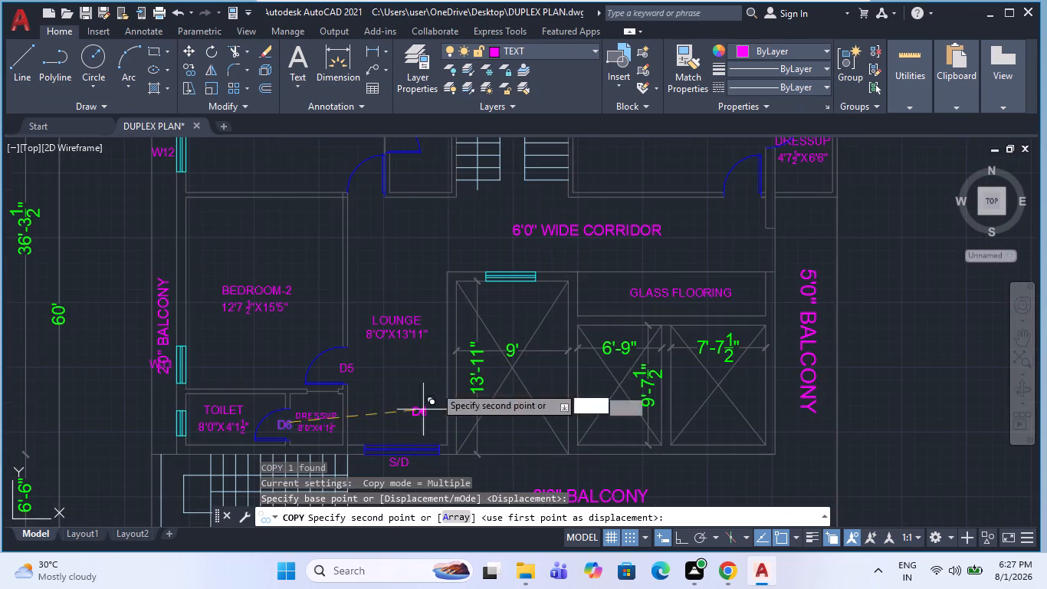
pyautogui.scroll(-2, 474, 398)
pyautogui.scroll(4, 436, 304)
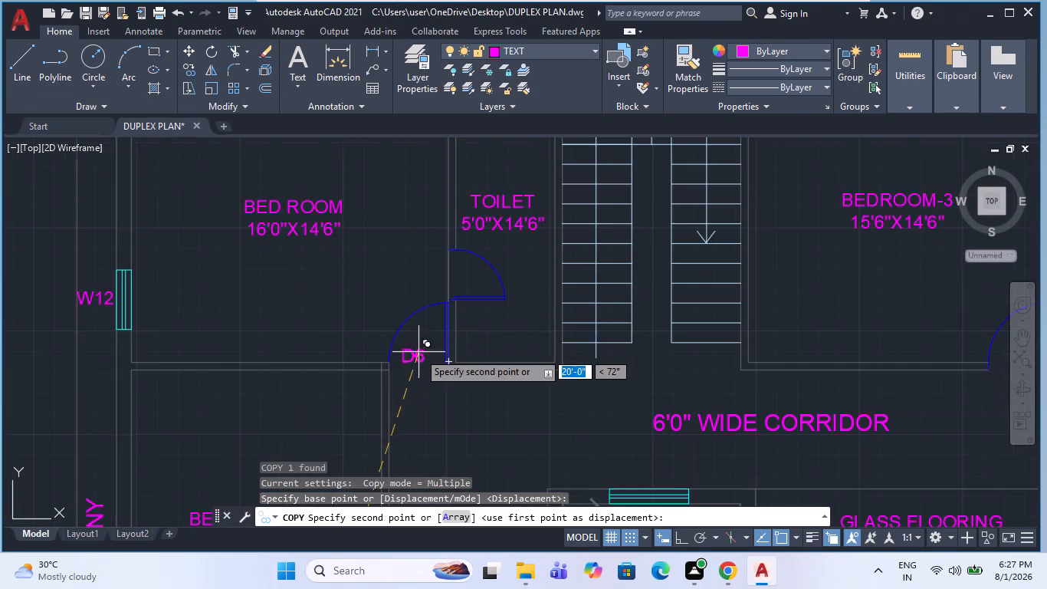
pyautogui.scroll(1, 418, 352)
pyautogui.click(419, 377)
pyautogui.press('Escape')
# Change the copied label at the first floor BED ROOM door to D7.
pyautogui.doubleClick(422, 391)
pyautogui.click(422, 390)
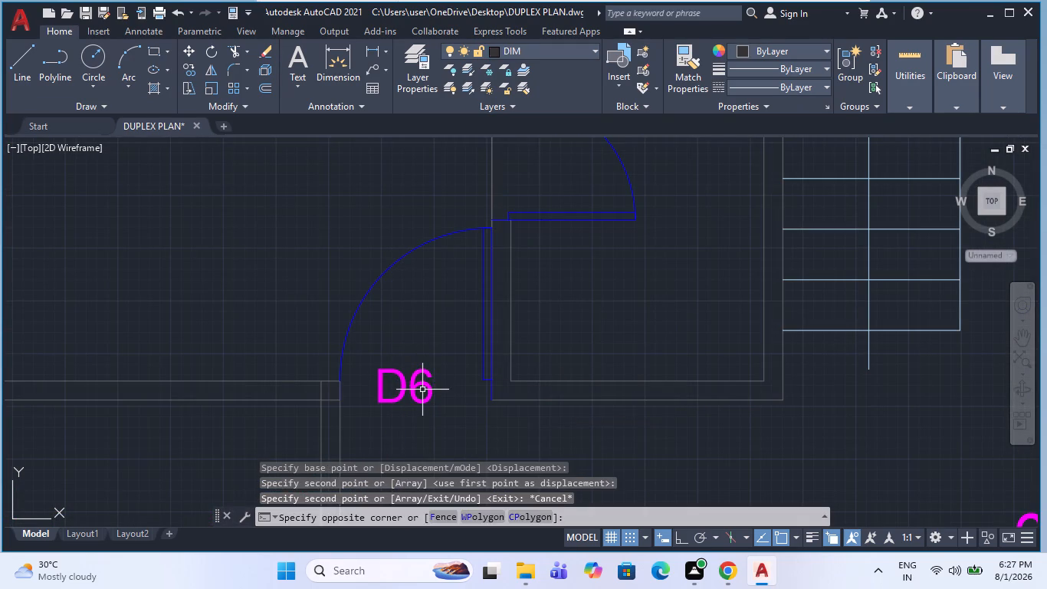
pyautogui.doubleClick(422, 384)
pyautogui.moveTo(439, 396); pyautogui.dragTo(406, 408)
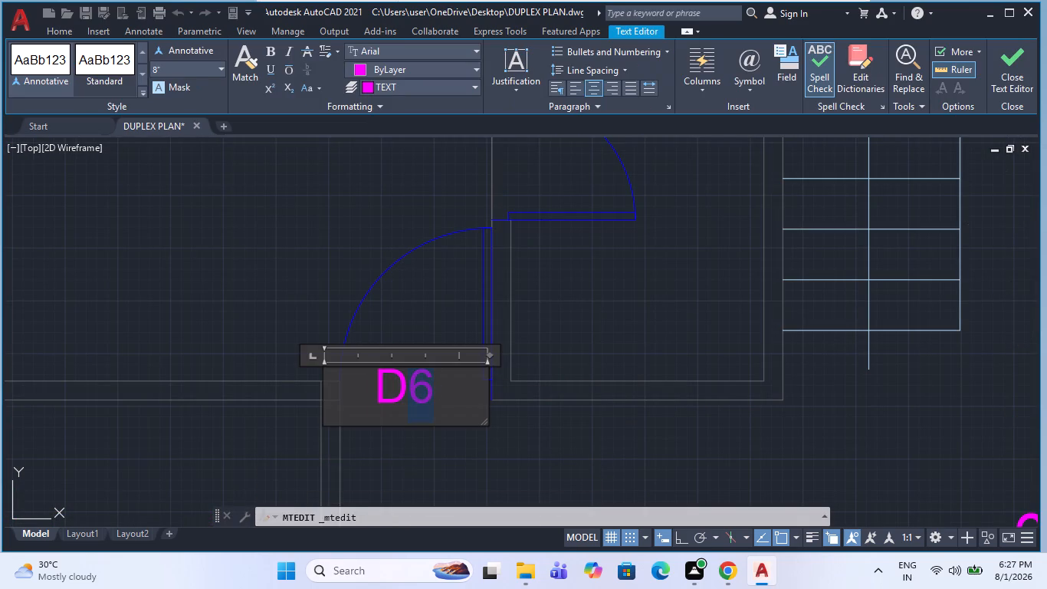
pyautogui.press('7')
pyautogui.click(431, 493)
pyautogui.press('Escape')
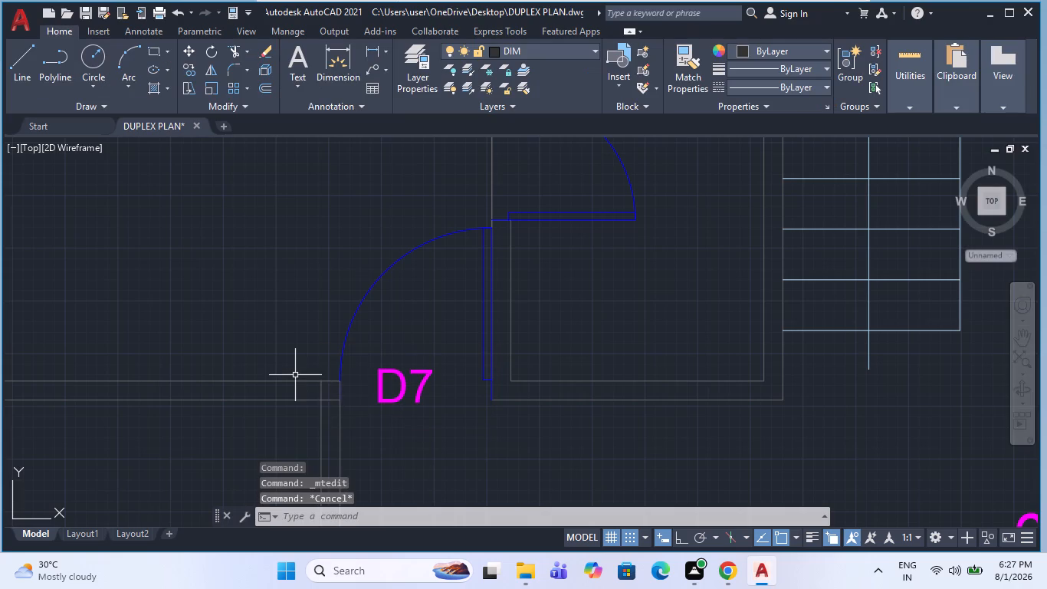
# Fillet the two wall lines into a corner beside the D7 door of the BED ROOM.
pyautogui.press('f')
pyautogui.press('space')
pyautogui.click(291, 403)
pyautogui.click(299, 401)
pyautogui.click(323, 420)
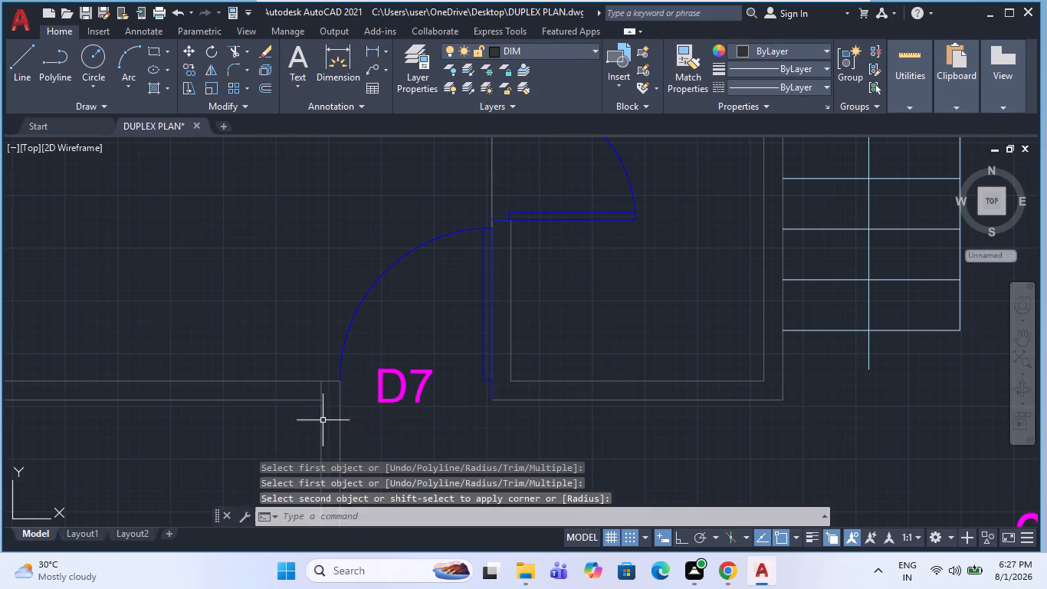
pyautogui.press('Escape')
# Copy the D7 label to the door of the 5'0"X14'6" TOILET beside the BED ROOM.
pyautogui.scroll(-2, 296, 377)
pyautogui.press('Escape')
pyautogui.click(345, 383)
pyautogui.write('CO')
pyautogui.press('space')
pyautogui.click(349, 387)
pyautogui.scroll(2, 397, 297)
pyautogui.click(433, 301)
pyautogui.press('Escape')
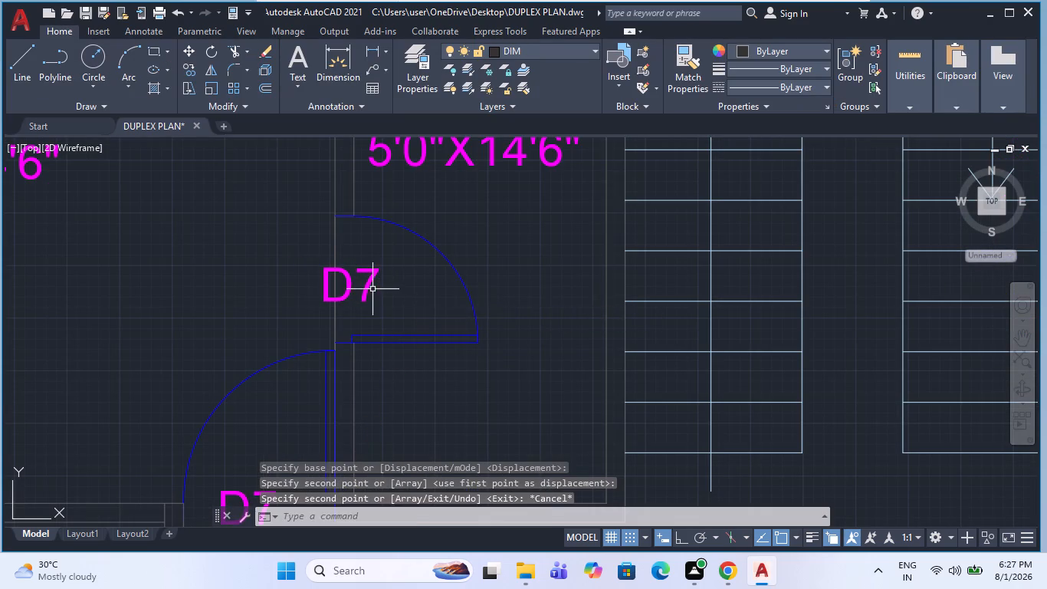
# Change the copied label at the 5'0"X14'6" TOILET door to D8.
pyautogui.click(373, 289)
pyautogui.doubleClick(366, 278)
pyautogui.moveTo(381, 284); pyautogui.dragTo(366, 298)
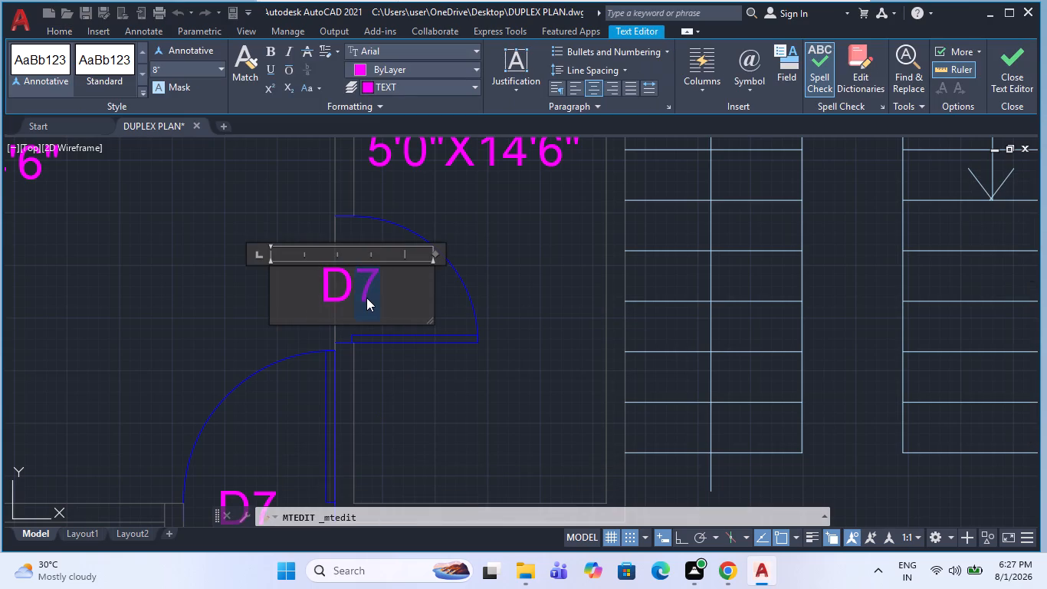
pyautogui.press('8')
pyautogui.click(422, 399)
pyautogui.press('Escape')
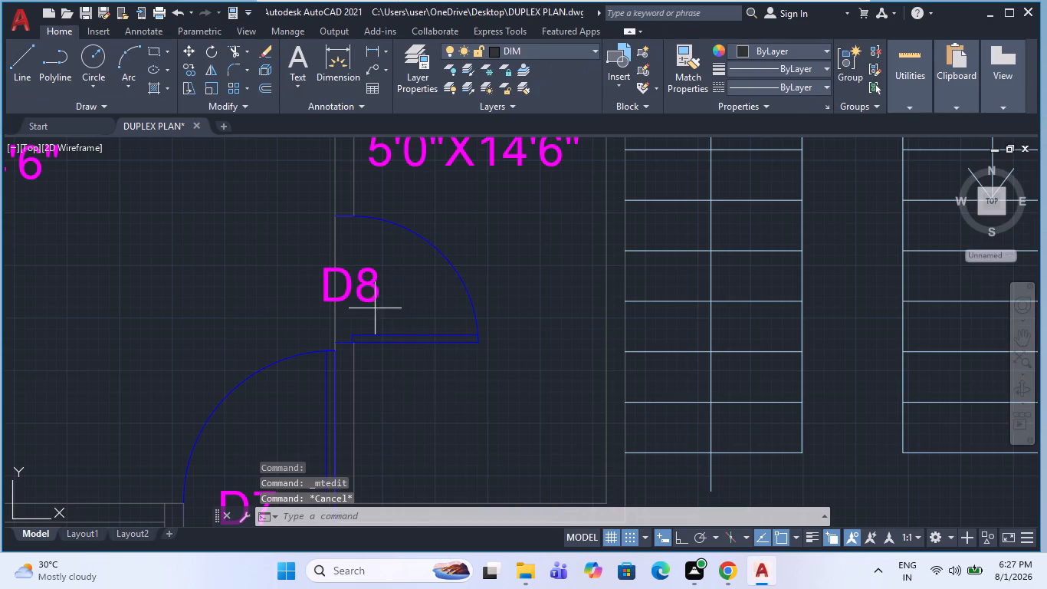
# Copy the D8 label to the BEDROOM-3 door opening onto the 6'0" wide corridor.
pyautogui.click(375, 308)
pyautogui.click(364, 293)
pyautogui.write('CO')
pyautogui.press('space')
pyautogui.moveTo(379, 300); pyautogui.dragTo(366, 312)
pyautogui.scroll(-4, 238, 342)
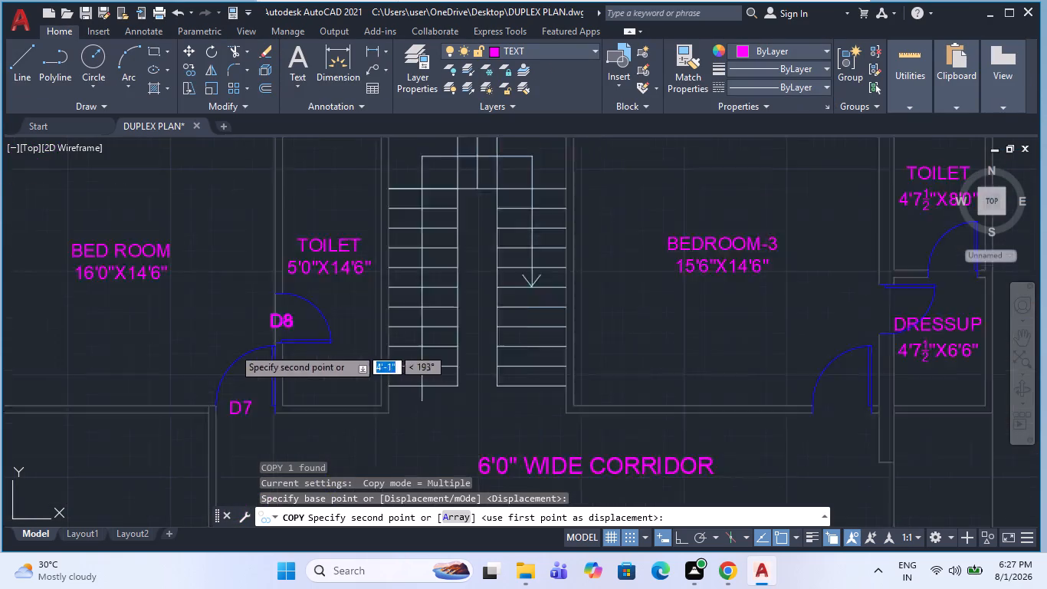
pyautogui.scroll(3, 500, 371)
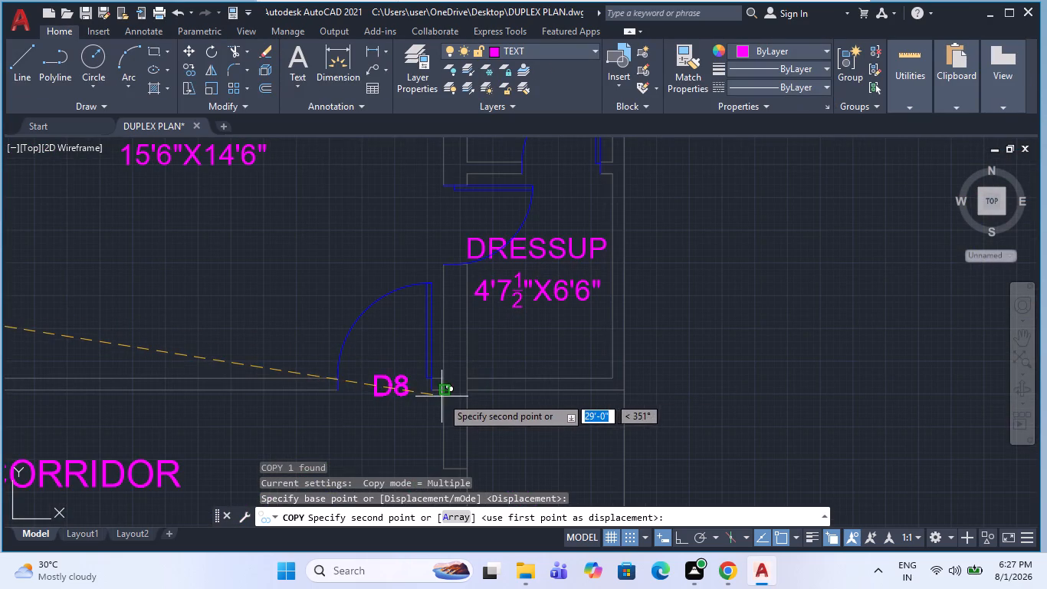
pyautogui.click(441, 397)
pyautogui.press('Escape')
# Change the copied label at the BEDROOM-3 corridor door to D9.
pyautogui.doubleClick(409, 383)
pyautogui.moveTo(412, 384); pyautogui.dragTo(390, 392)
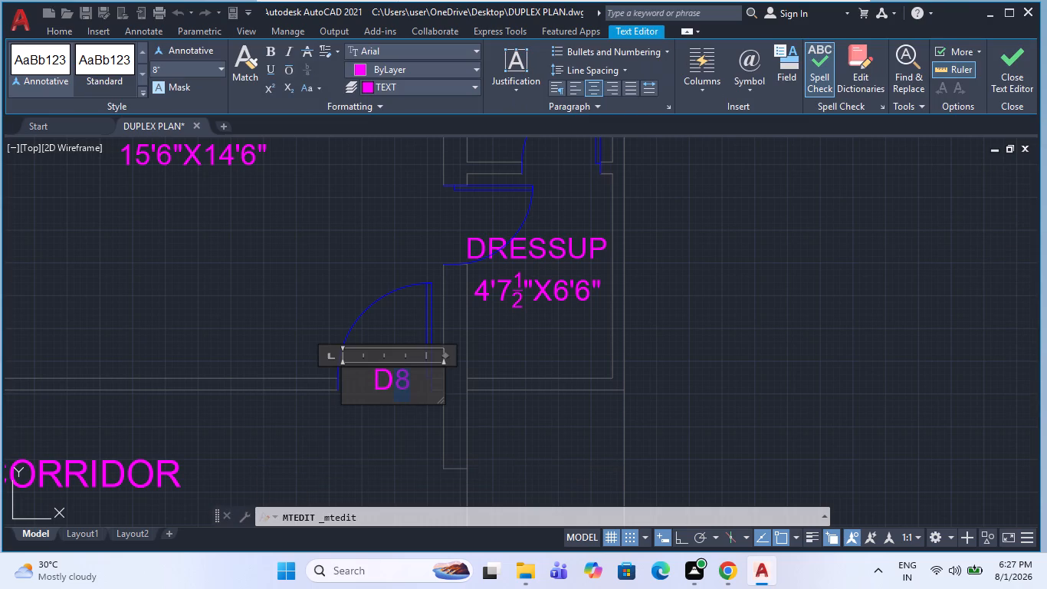
pyautogui.press('9')
pyautogui.click(415, 445)
# Copy the D9 label to beside the door between BEDROOM-3 and the 4'7 1/2"X6'6" DRESSUP.
pyautogui.click(404, 385)
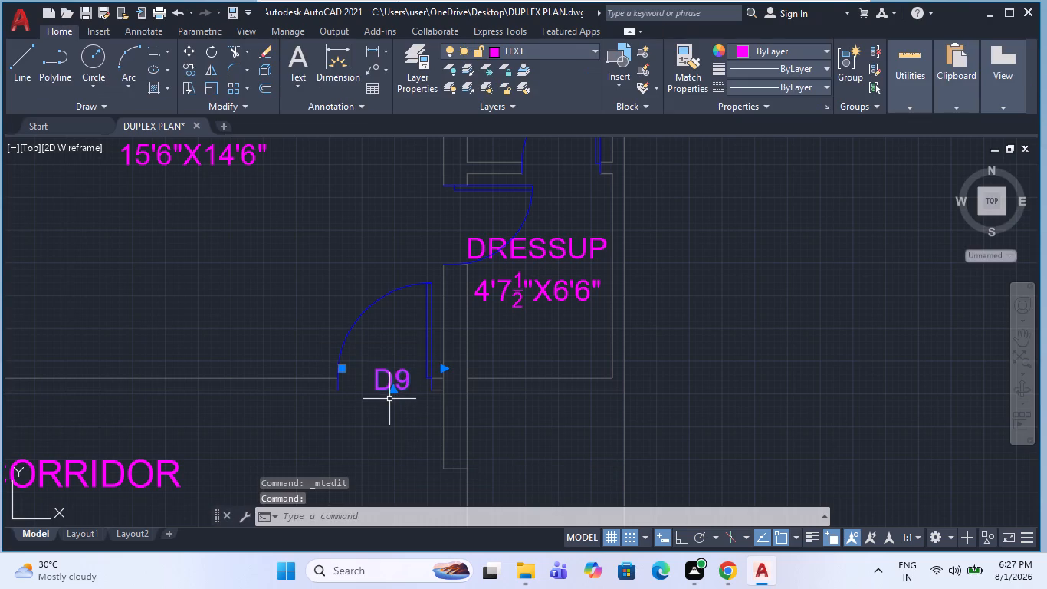
pyautogui.press('c')
pyautogui.press('o')
pyautogui.press('space')
pyautogui.click(400, 393)
pyautogui.scroll(-1, 380, 417)
pyautogui.scroll(2, 473, 282)
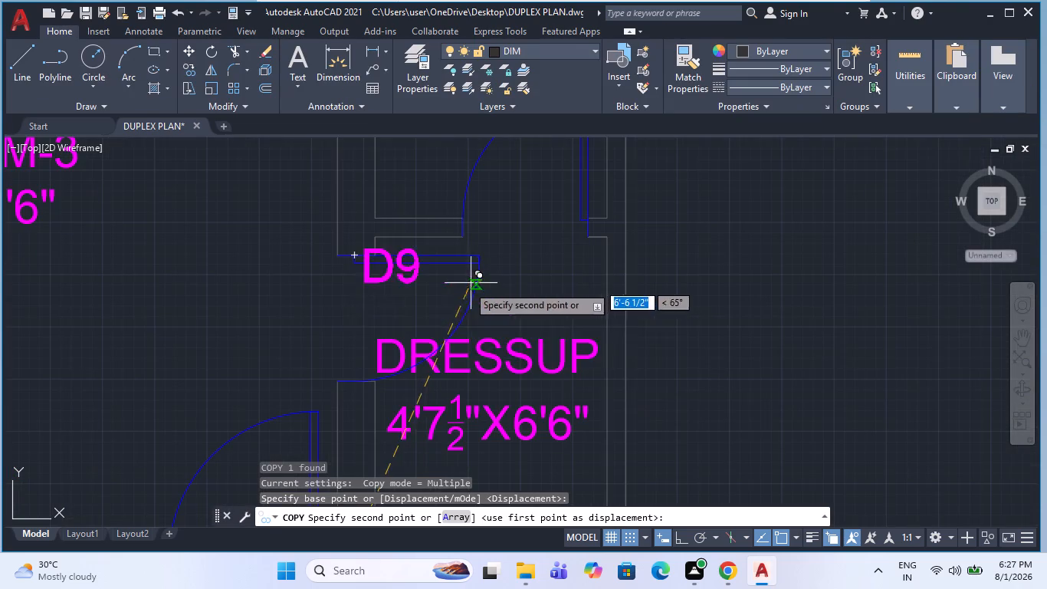
pyautogui.click(437, 332)
pyautogui.press('Escape')
# Change the copied label beside the BEDROOM-3 DRESSUP door to D10.
pyautogui.doubleClick(292, 324)
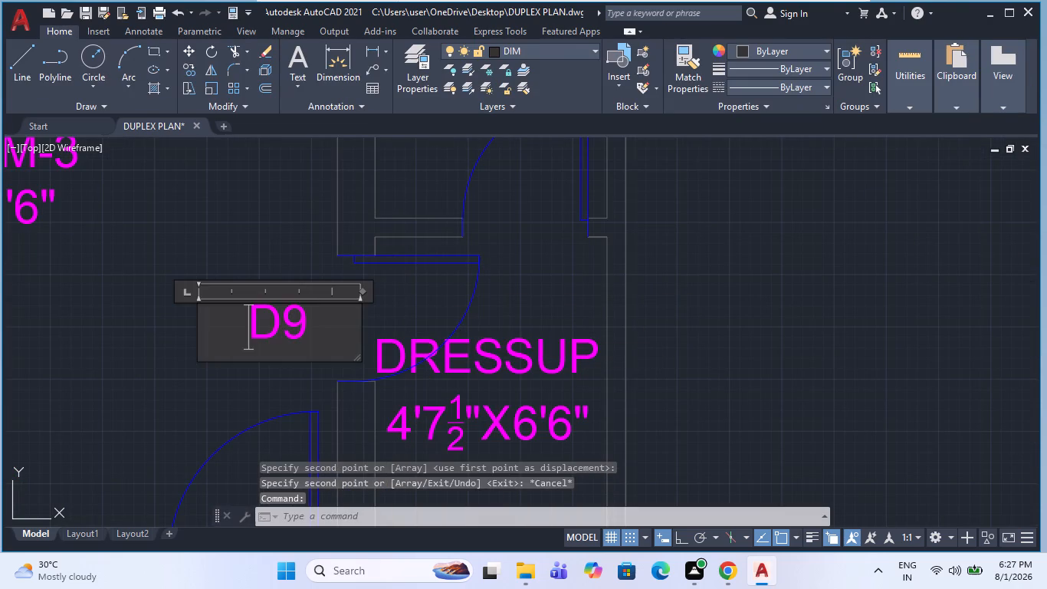
pyautogui.moveTo(310, 322); pyautogui.dragTo(295, 327)
pyautogui.moveTo(295, 327); pyautogui.dragTo(285, 336)
pyautogui.write('10')
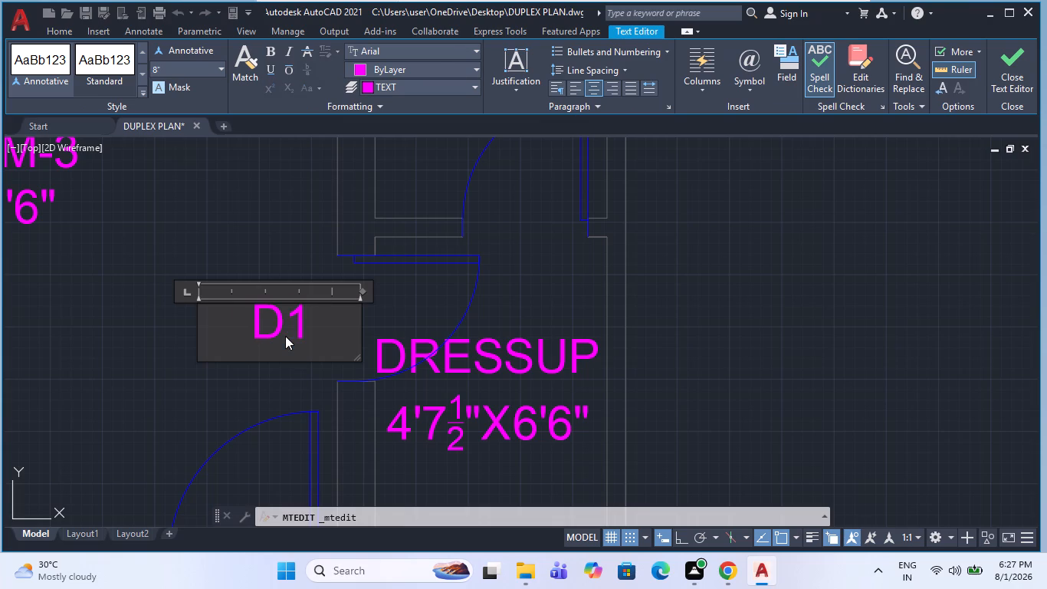
pyautogui.click(286, 370)
# Move the D10 label into the opening of the BEDROOM-3 DRESSUP door, just above the DRESSUP text.
pyautogui.click(288, 318)
pyautogui.press('m')
pyautogui.press('space')
pyautogui.moveTo(233, 364); pyautogui.dragTo(245, 370)
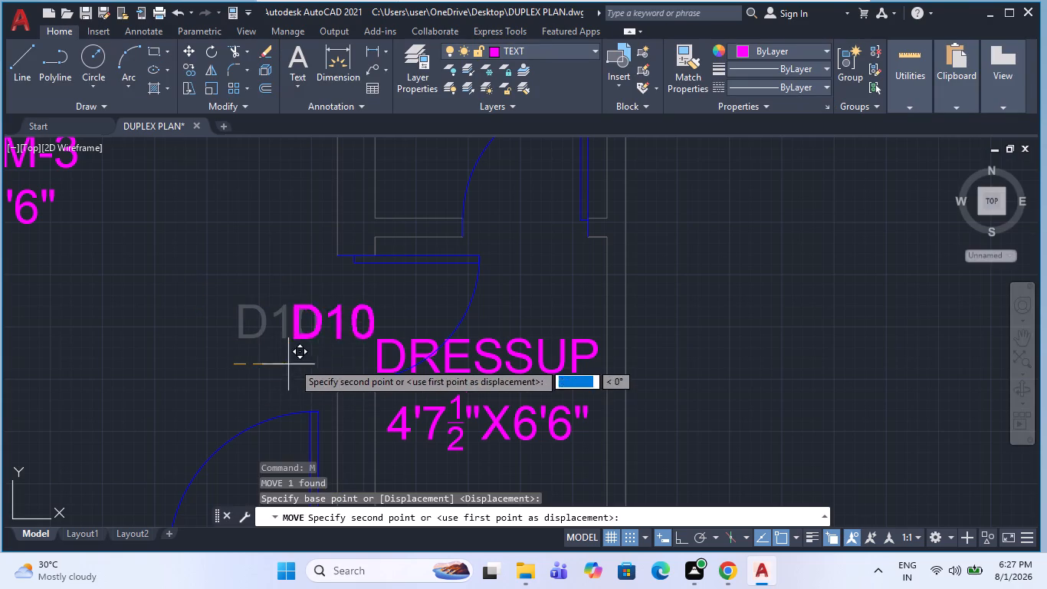
pyautogui.click(317, 354)
pyautogui.press('Escape')
pyautogui.click(389, 314)
pyautogui.click(370, 300)
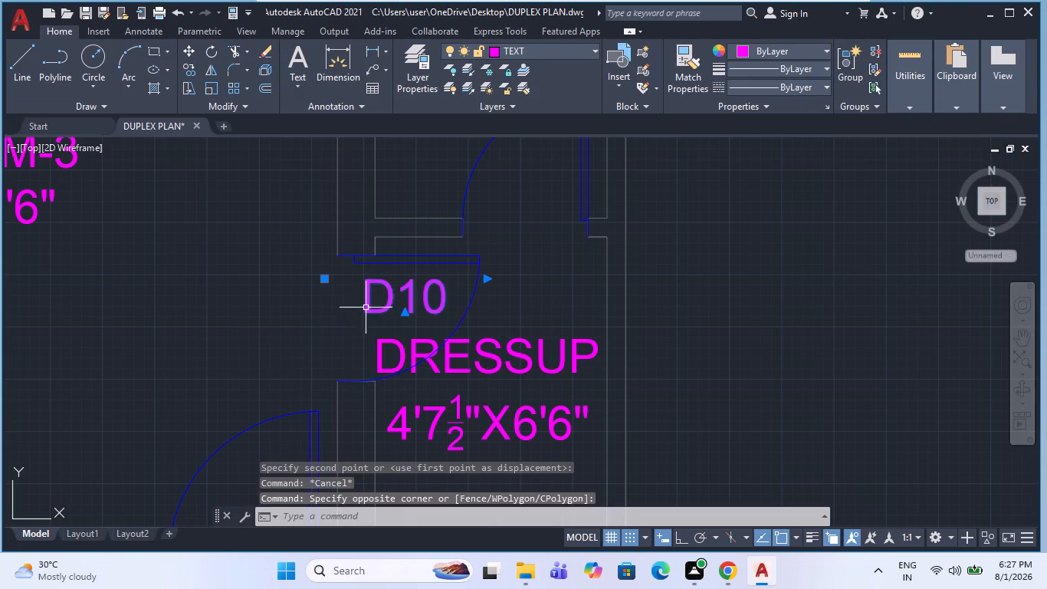
pyautogui.press('m')
pyautogui.press('space')
pyautogui.moveTo(304, 304); pyautogui.dragTo(290, 322)
pyautogui.click(270, 328)
pyautogui.press('Escape')
# Copy the D10 label to the door between the DRESSUP and the 4'7 1/2"X8'0" TOILET.
pyautogui.click(329, 328)
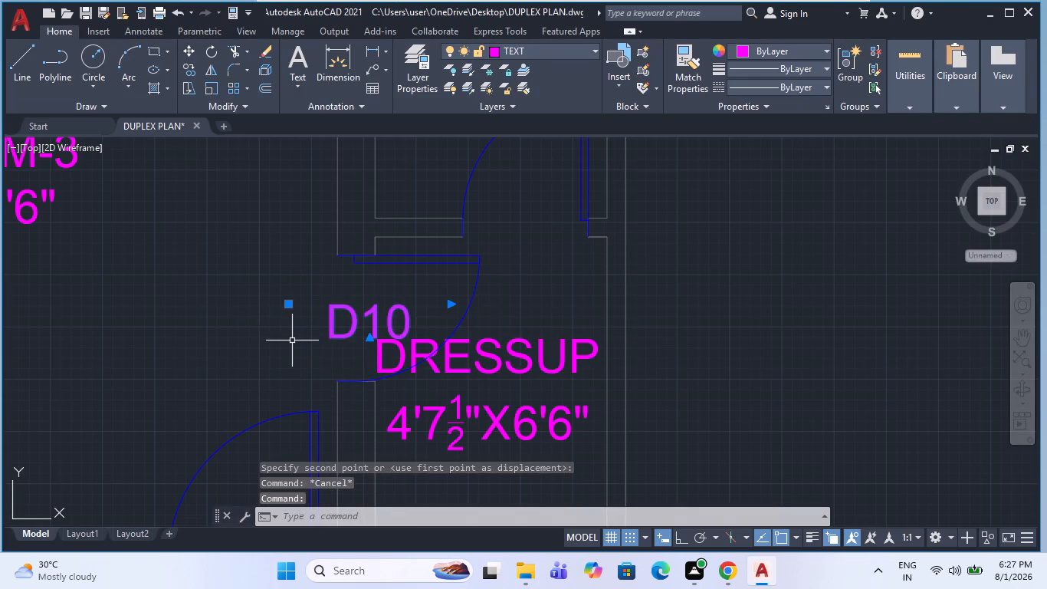
pyautogui.write('CO')
pyautogui.press('space')
pyautogui.moveTo(299, 342); pyautogui.dragTo(315, 363)
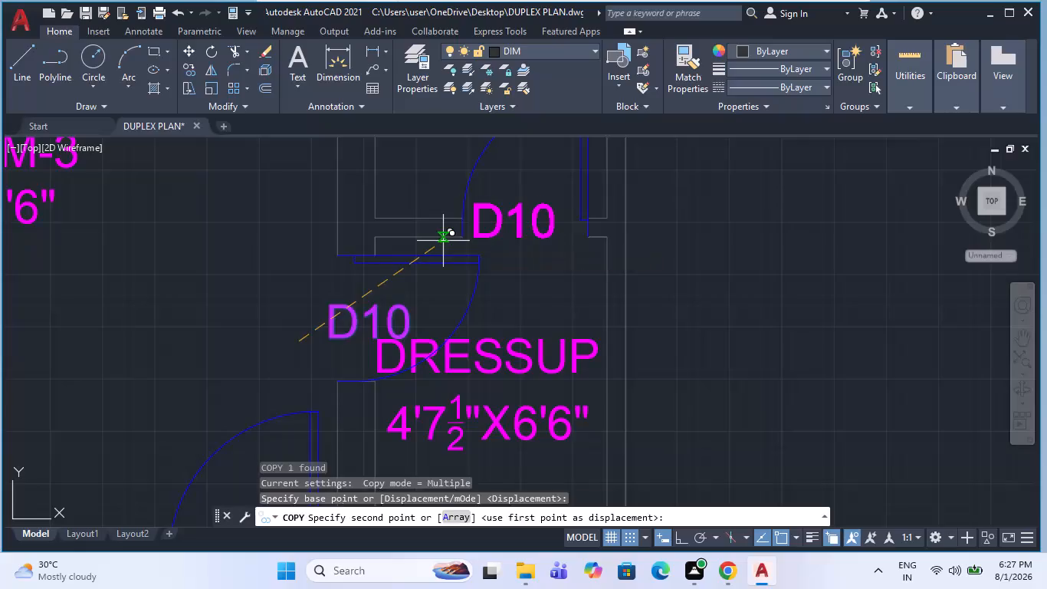
pyautogui.click(443, 240)
pyautogui.press('Escape')
# Change the copied label at the 4'7 1/2"X8'0" TOILET door to D11.
pyautogui.doubleClick(514, 225)
pyautogui.press('Escape')
pyautogui.doubleClick(522, 215)
pyautogui.moveTo(546, 214); pyautogui.dragTo(531, 232)
pyautogui.press('1')
pyautogui.click(550, 299)
pyautogui.press('Escape')
# Stretch the inner wall line beside GLASS FLOORING across the corridor end to meet the wall stub below D9.
pyautogui.scroll(-3, 502, 281)
pyautogui.press('Escape')
pyautogui.moveTo(439, 265); pyautogui.dragTo(483, 220, button='middle')
pyautogui.scroll(-1, 474, 229)
pyautogui.press('Escape')
pyautogui.scroll(2, 523, 225)
pyautogui.press('Escape')
pyautogui.scroll(-1, 378, 274)
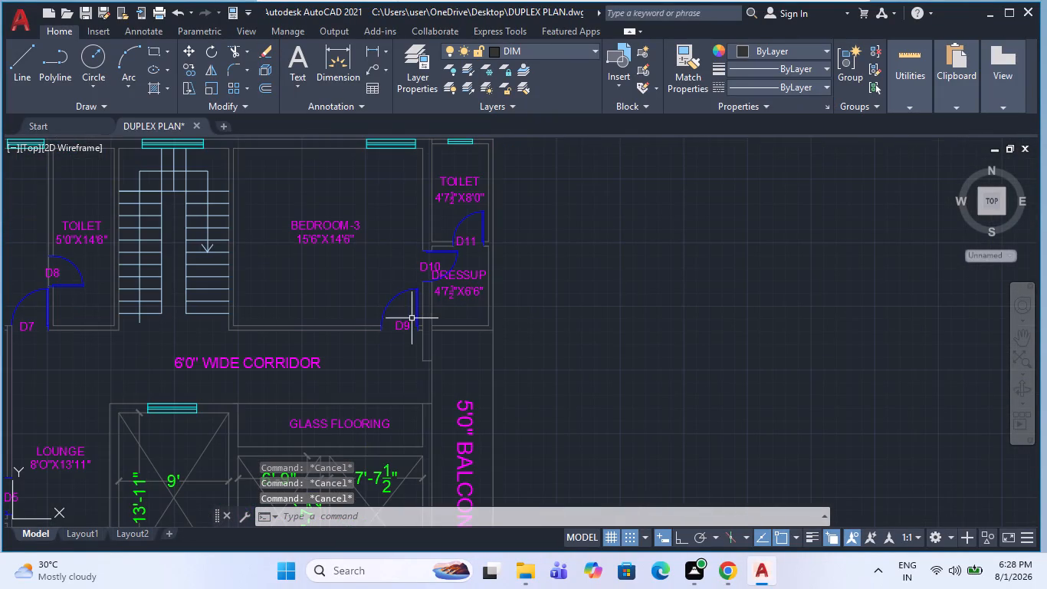
pyautogui.scroll(2, 432, 403)
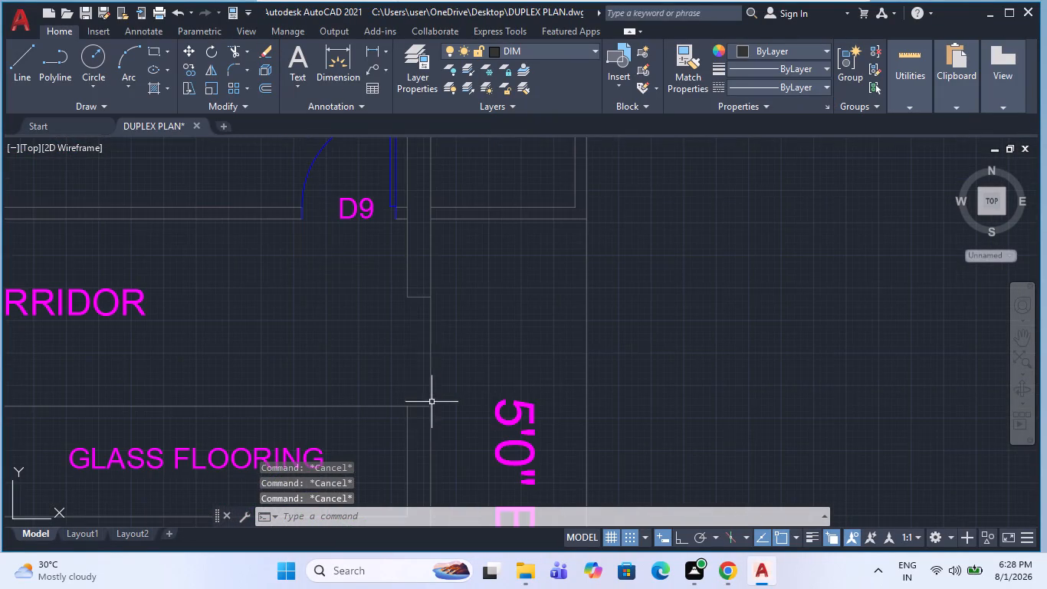
pyautogui.click(407, 469)
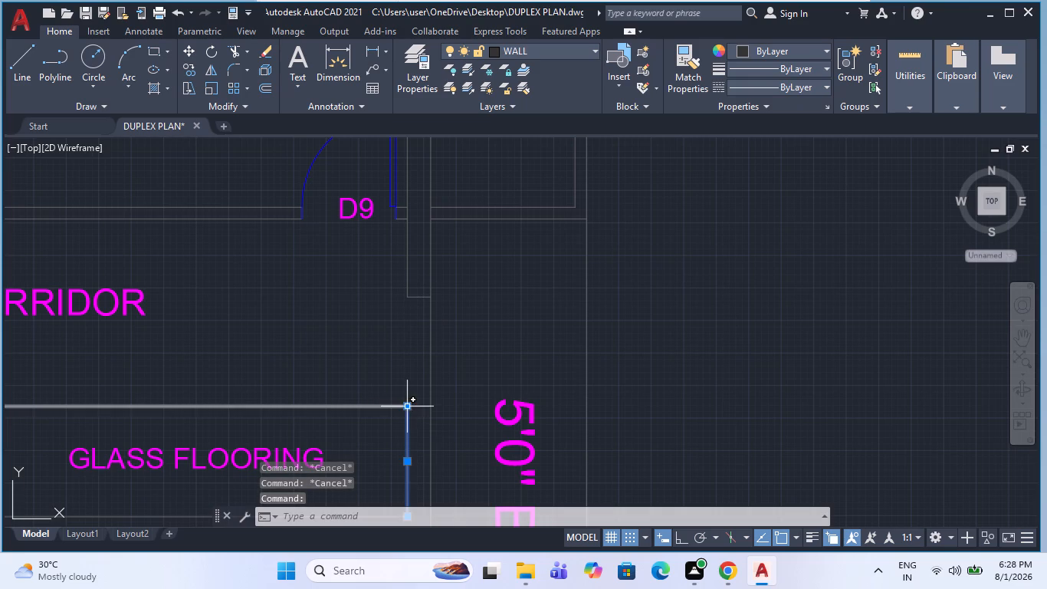
pyautogui.click(405, 407)
pyautogui.click(406, 299)
pyautogui.press('Escape')
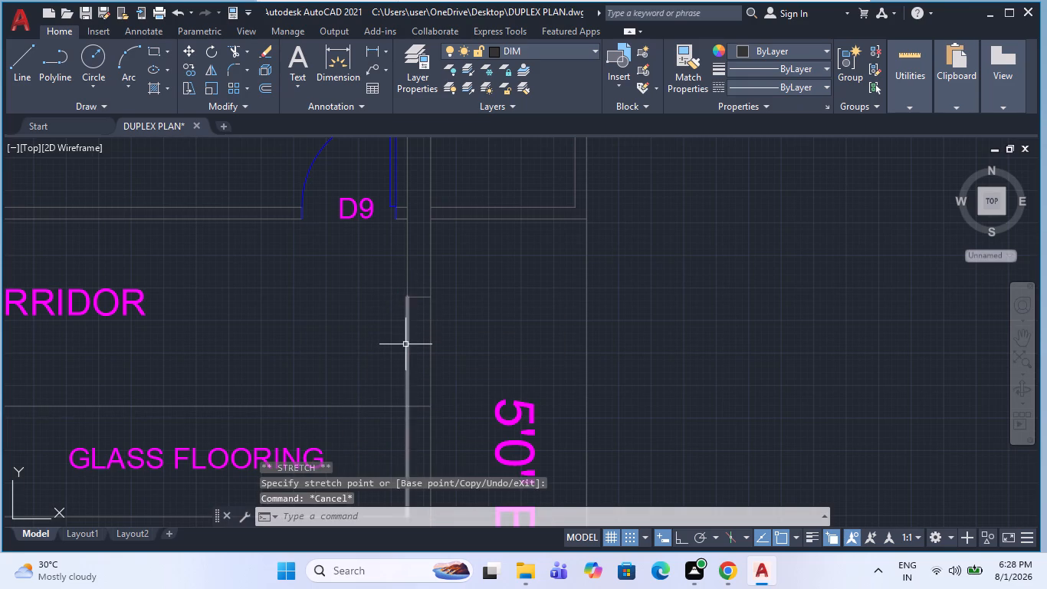
# Join the stretched wall line with the inner wall line beside D9 into one line.
pyautogui.click(405, 344)
pyautogui.click(413, 262)
pyautogui.click(385, 267)
pyautogui.write('J')
pyautogui.press('space')
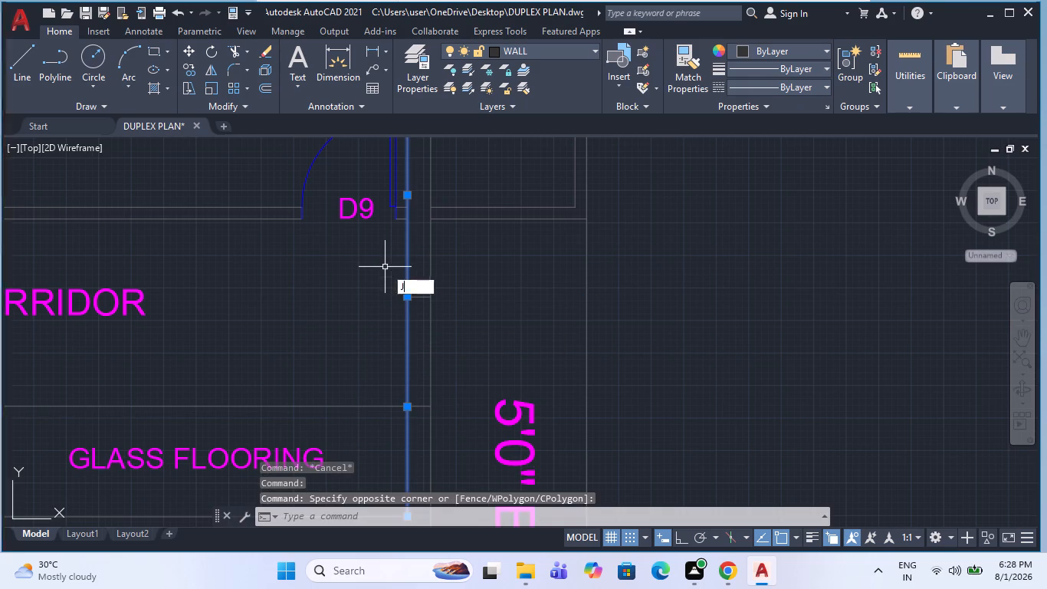
pyautogui.press('Escape')
# Delete the short line closing the wall stub at the corridor end below D9.
pyautogui.click(422, 298)
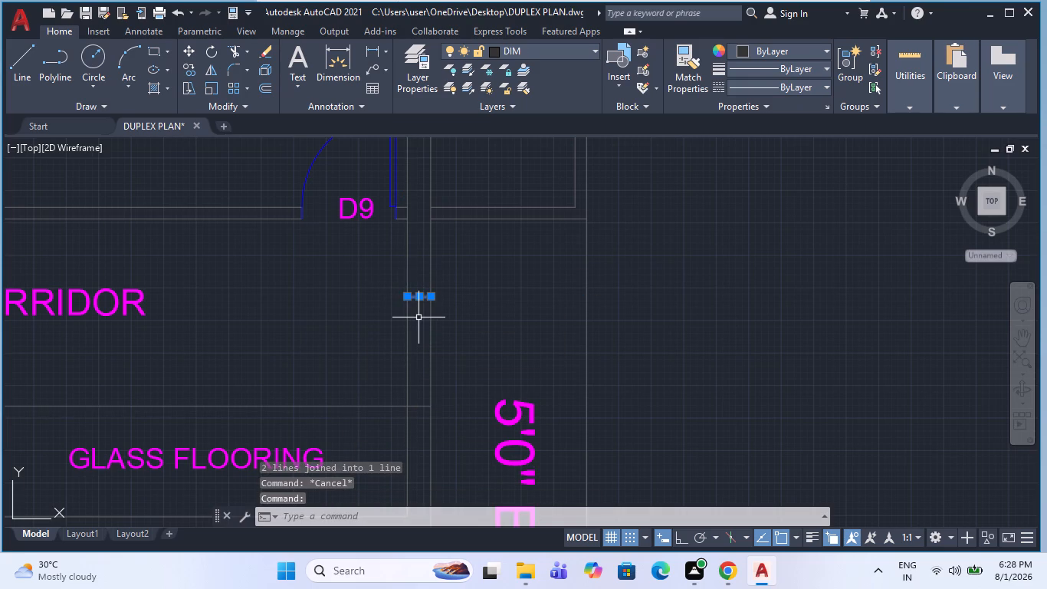
pyautogui.press('Delete')
# Trim the wall lines crossing the wall junctions between the D9 door and the DRESSUP's lower wall.
pyautogui.scroll(-1, 405, 228)
pyautogui.scroll(2, 417, 224)
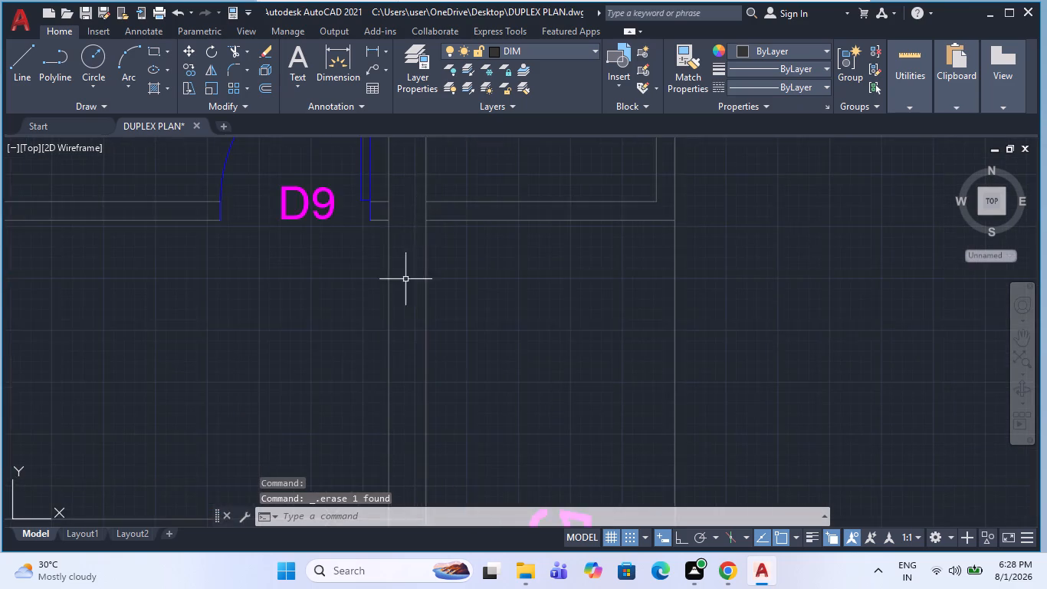
pyautogui.scroll(-2, 401, 301)
pyautogui.press('Escape')
pyautogui.scroll(2, 408, 265)
pyautogui.press('t')
pyautogui.press('r')
pyautogui.press('space')
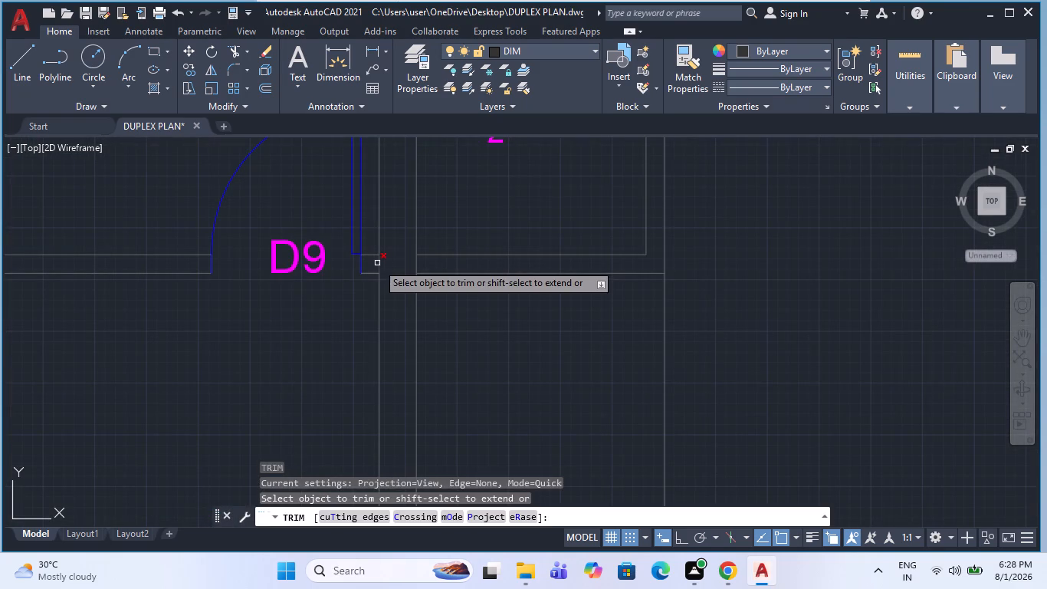
pyautogui.click(377, 263)
pyautogui.click(416, 266)
pyautogui.press('Escape')
pyautogui.scroll(-2, 405, 256)
pyautogui.press('Escape')
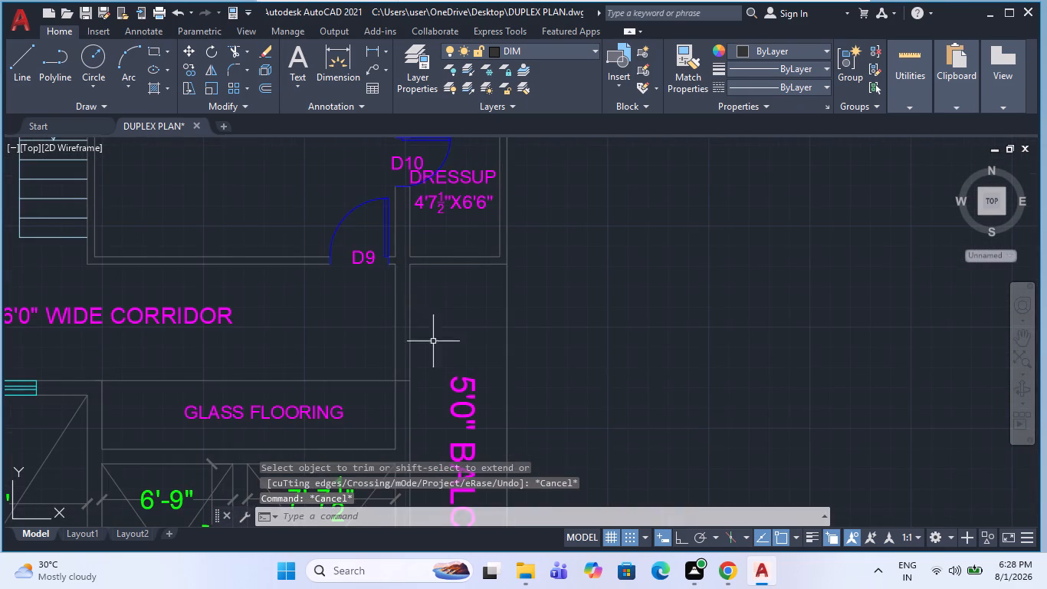
pyautogui.scroll(-2, 401, 303)
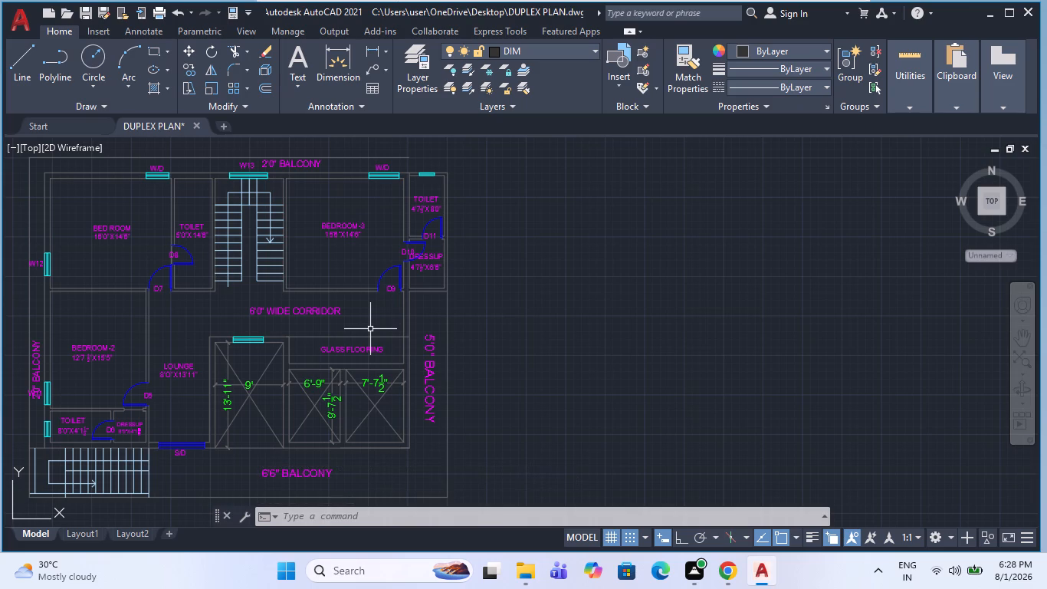
# Copy the sliding door symbol below the LOUNGE to the empty space outside the 5'0" BALCONY.
pyautogui.scroll(2, 137, 449)
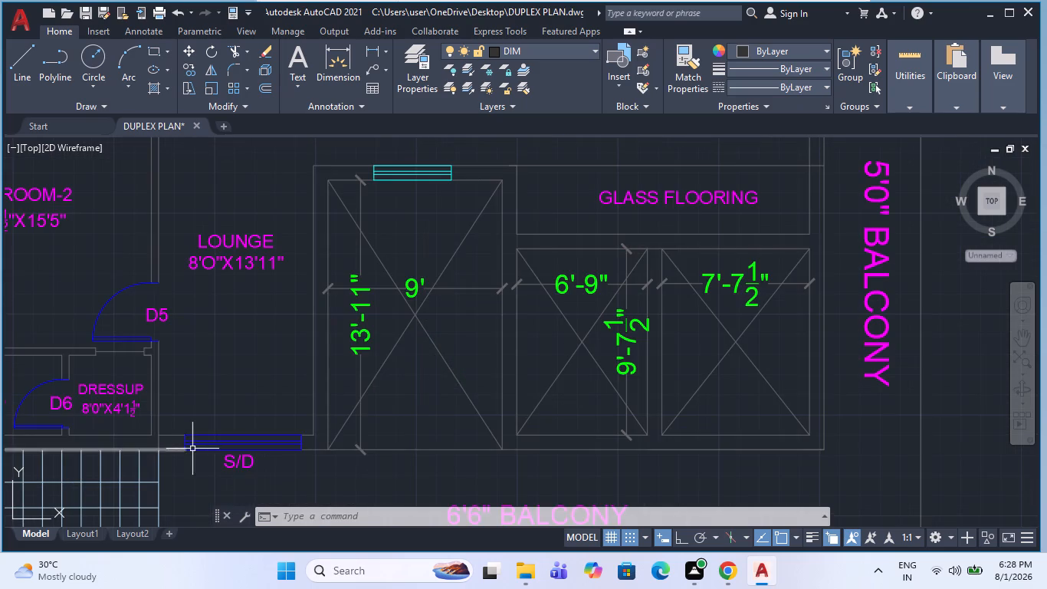
pyautogui.scroll(4, 200, 445)
pyautogui.press('Escape')
pyautogui.click(182, 464)
pyautogui.click(162, 423)
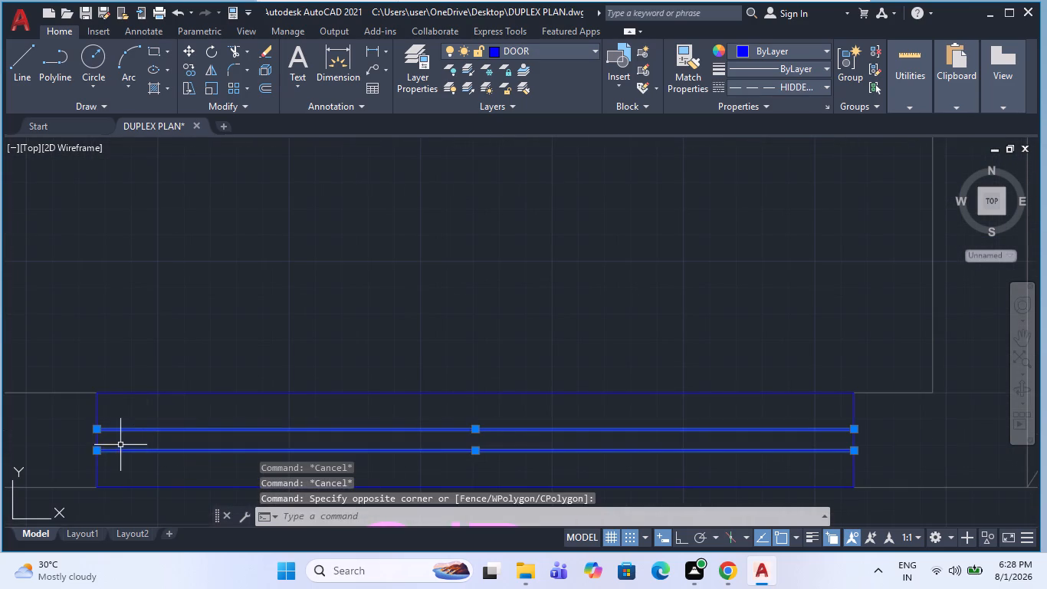
pyautogui.click(116, 442)
pyautogui.click(77, 430)
pyautogui.write('CO')
pyautogui.press('space')
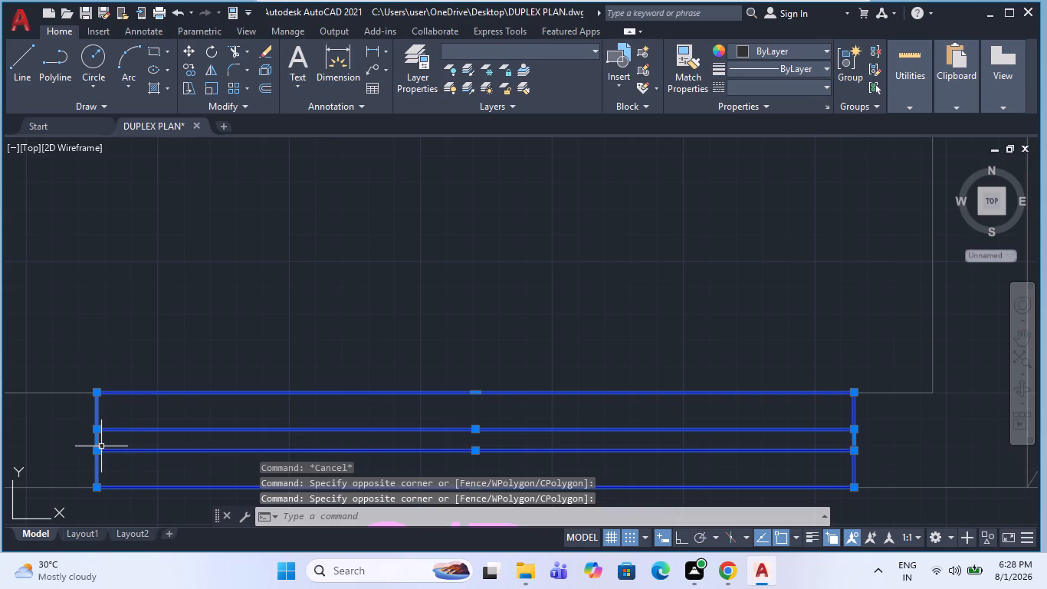
pyautogui.moveTo(149, 437); pyautogui.dragTo(149, 445)
pyautogui.scroll(-3, 103, 427)
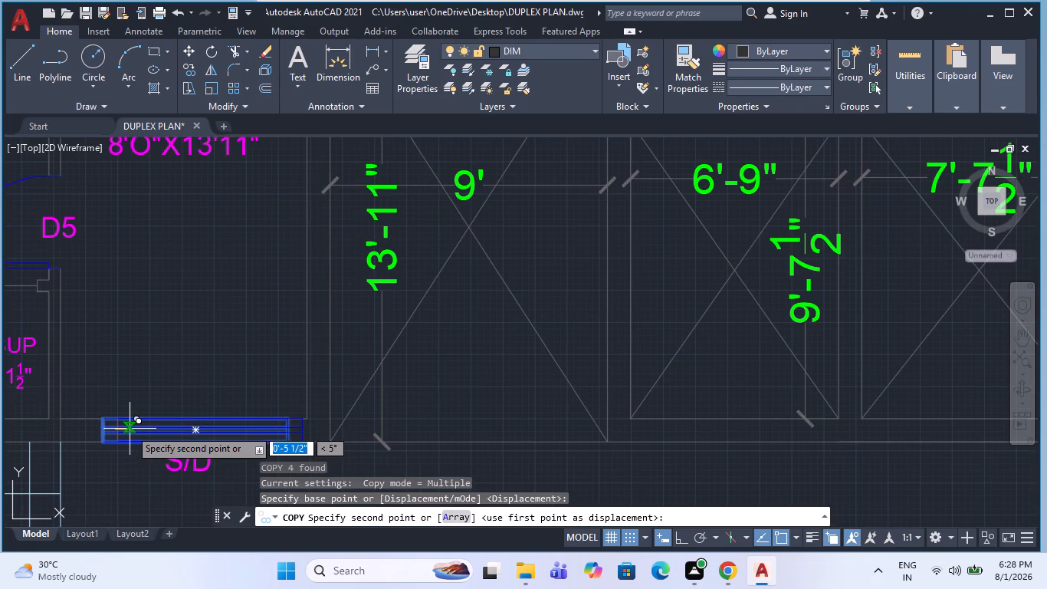
pyautogui.scroll(-3, 162, 418)
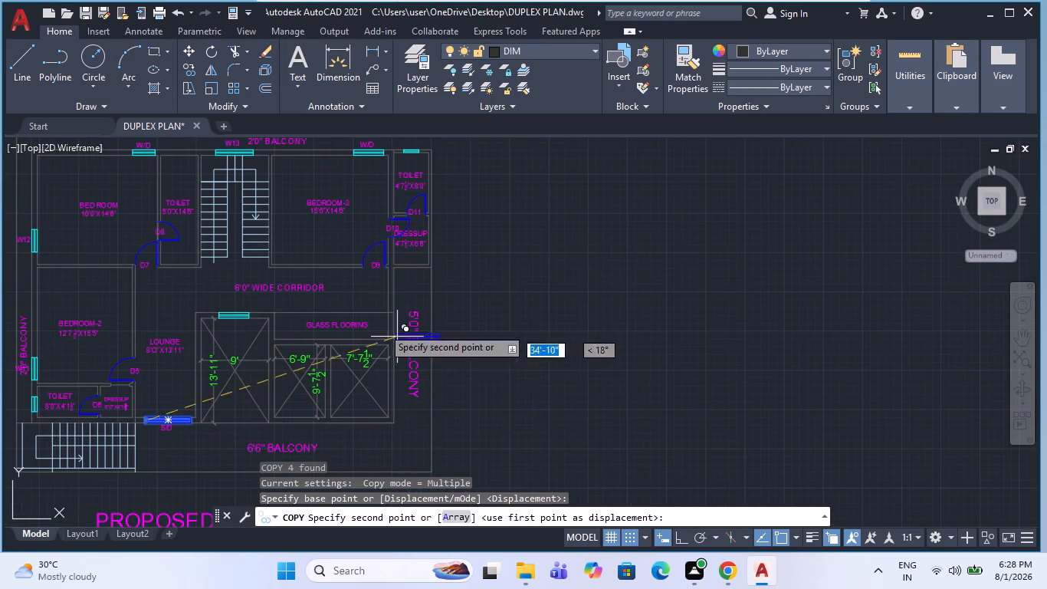
pyautogui.scroll(2, 455, 287)
pyautogui.click(481, 294)
pyautogui.press('Escape')
# Rotate the copied sliding door symbol to stand vertically.
pyautogui.click(545, 344)
pyautogui.click(528, 258)
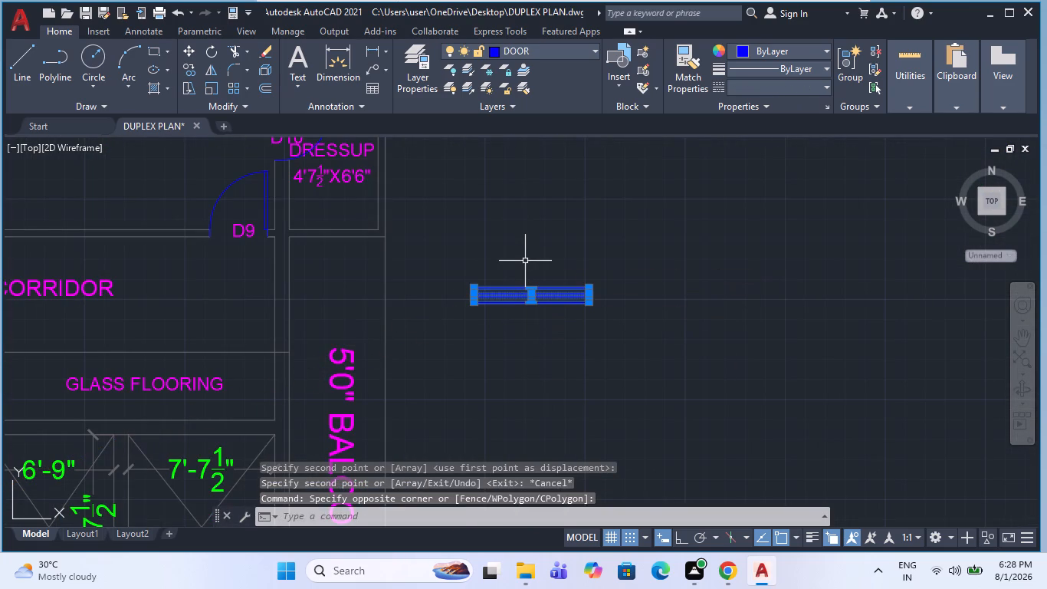
pyautogui.press('e')
pyautogui.press('BackSpace')
pyautogui.press('r')
pyautogui.press('o')
pyautogui.press('space')
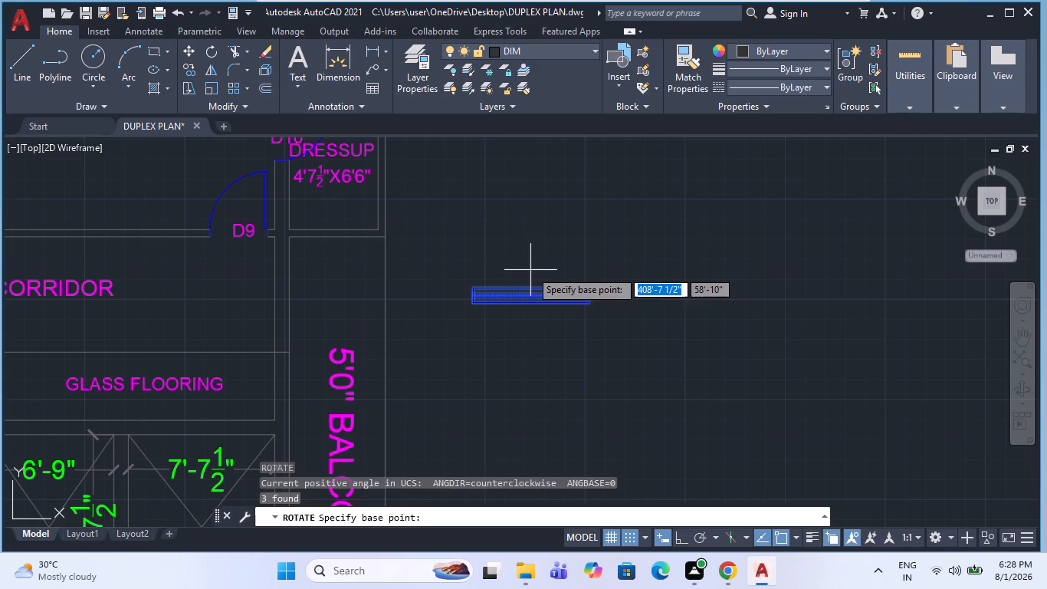
pyautogui.click(530, 270)
pyautogui.press('F8')
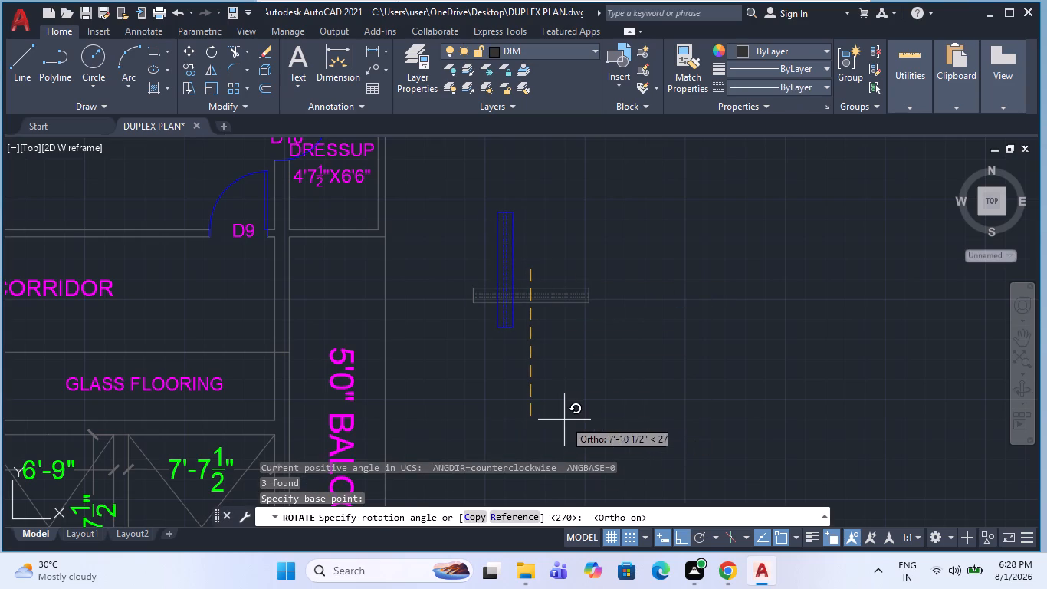
pyautogui.click(564, 419)
pyautogui.press('Escape')
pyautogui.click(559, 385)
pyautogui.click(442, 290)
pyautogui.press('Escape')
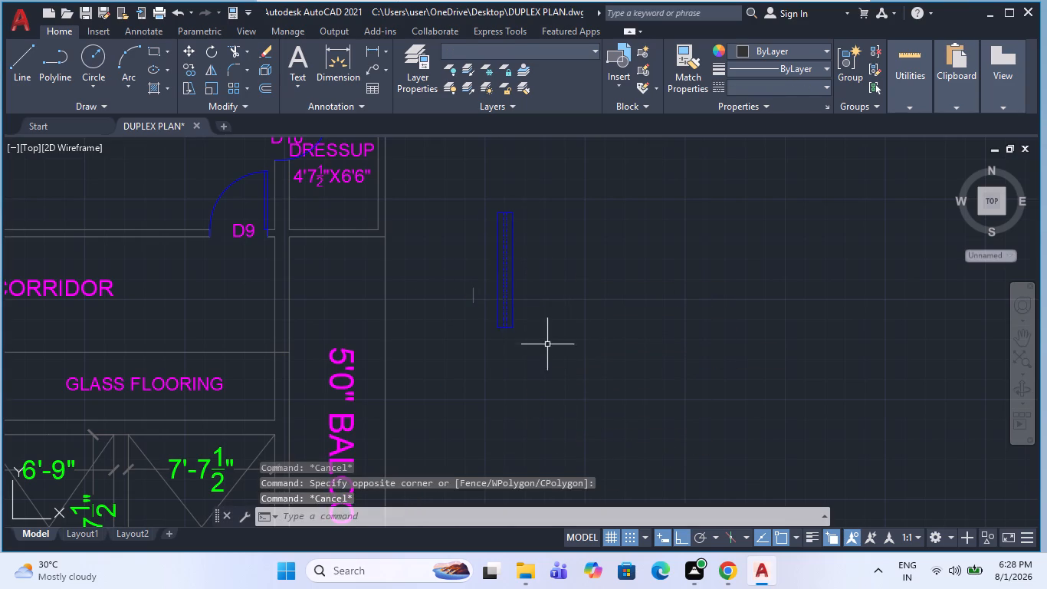
# Move the vertical sliding door into the wall at the 6'0" WIDE CORRIDOR's end, just below D9.
pyautogui.click(554, 350)
pyautogui.click(484, 336)
pyautogui.click(527, 338)
pyautogui.click(494, 327)
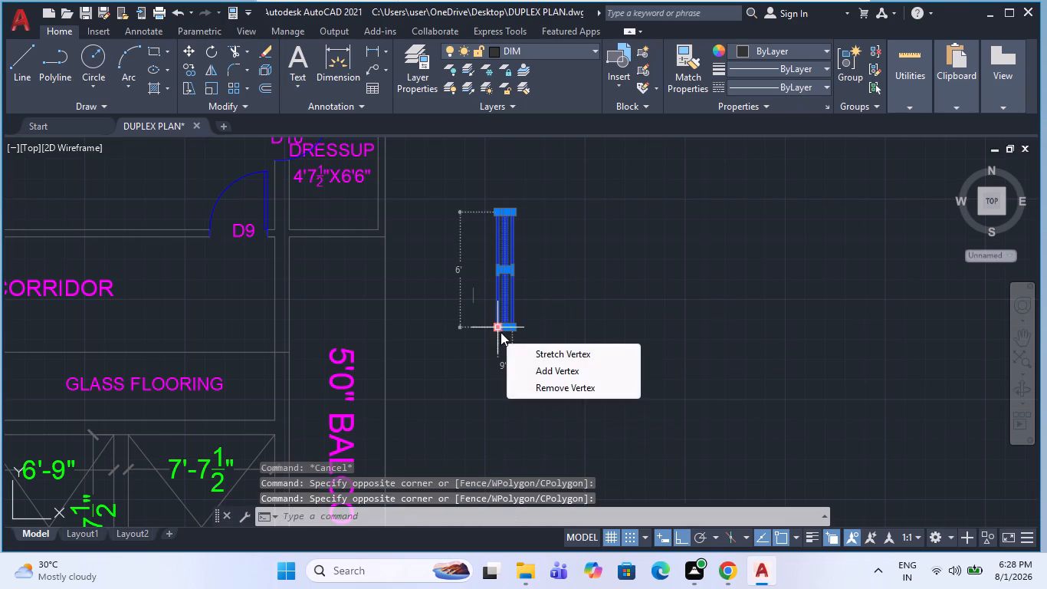
pyautogui.press('m')
pyautogui.press('space')
pyautogui.press('m')
pyautogui.press('space')
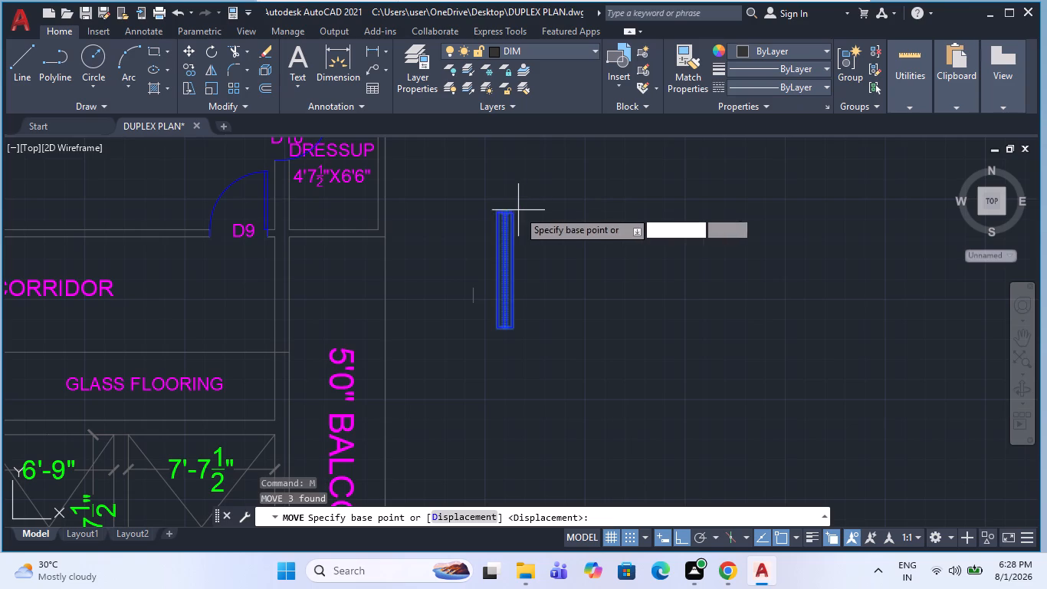
pyautogui.click(512, 212)
pyautogui.scroll(2, 265, 270)
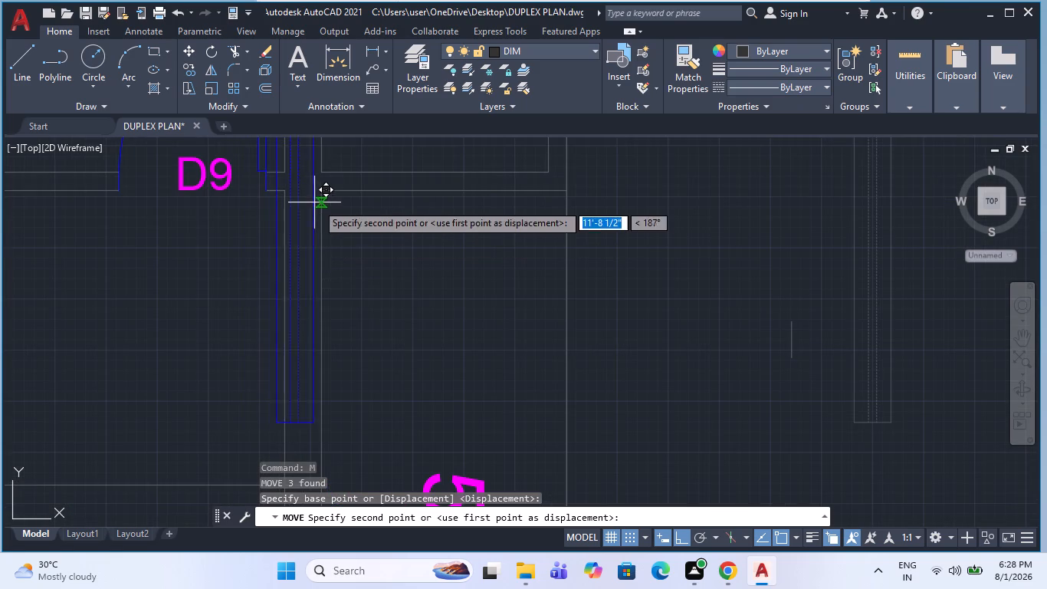
pyautogui.click(317, 204)
pyautogui.press('Escape')
# Shorten the new sliding door's outline by 12 inches at its lower end.
pyautogui.scroll(-2, 332, 223)
pyautogui.press('Escape')
pyautogui.scroll(3, 304, 325)
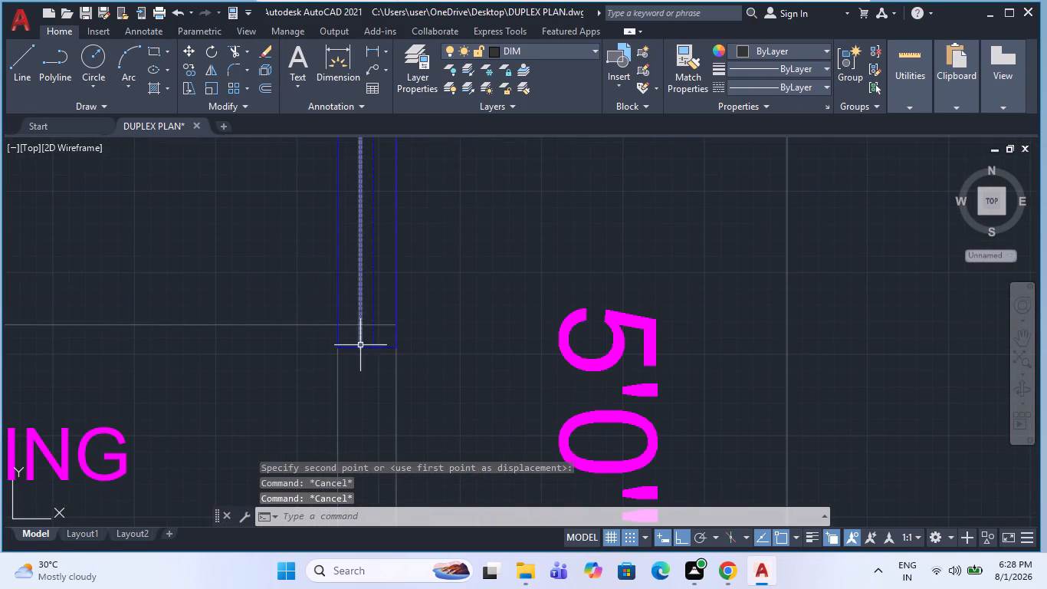
pyautogui.click(371, 347)
pyautogui.click(366, 351)
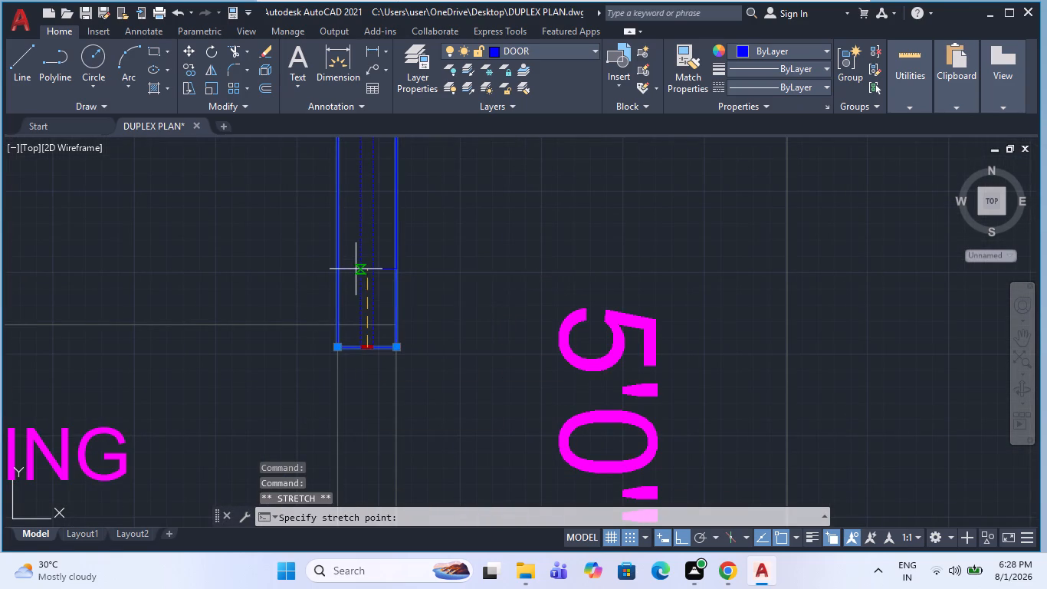
pyautogui.scroll(3, 364, 274)
pyautogui.write('12')
pyautogui.press('Return')
pyautogui.scroll(-2, 365, 302)
pyautogui.press('Escape')
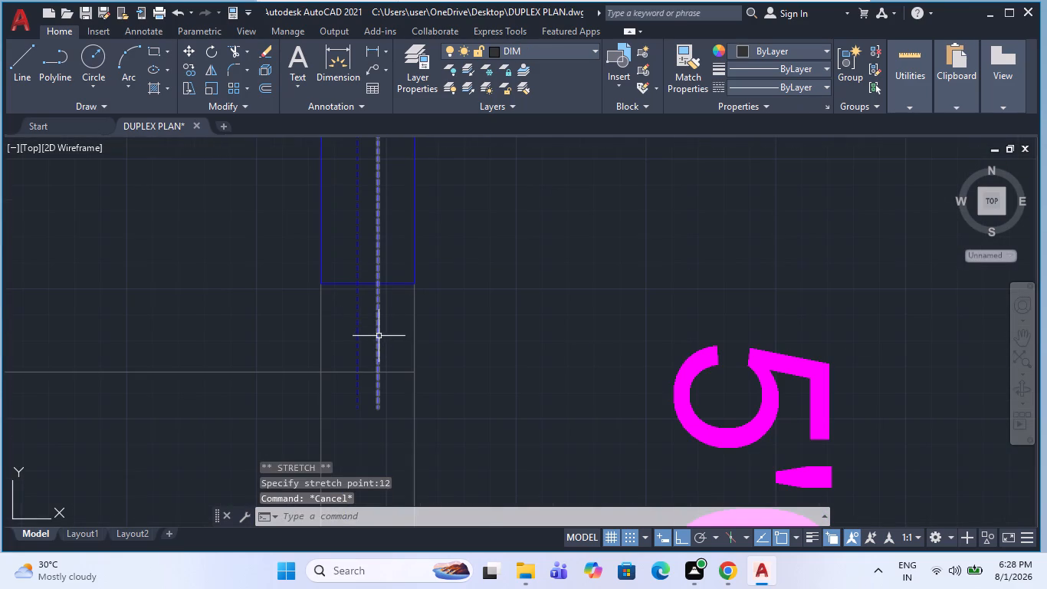
# Trim the sliding door's inner panel lines at the outline's lower edge and delete the leftover pieces.
pyautogui.press('t')
pyautogui.press('r')
pyautogui.press('space')
pyautogui.click(353, 335)
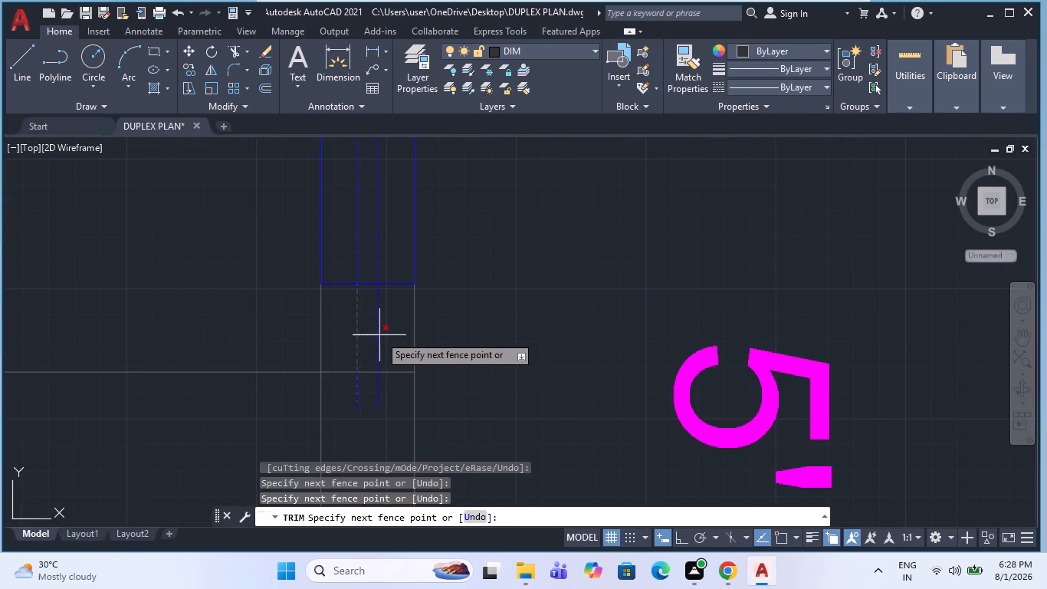
pyautogui.click(379, 335)
pyautogui.press('Escape')
pyautogui.click(388, 406)
pyautogui.click(346, 388)
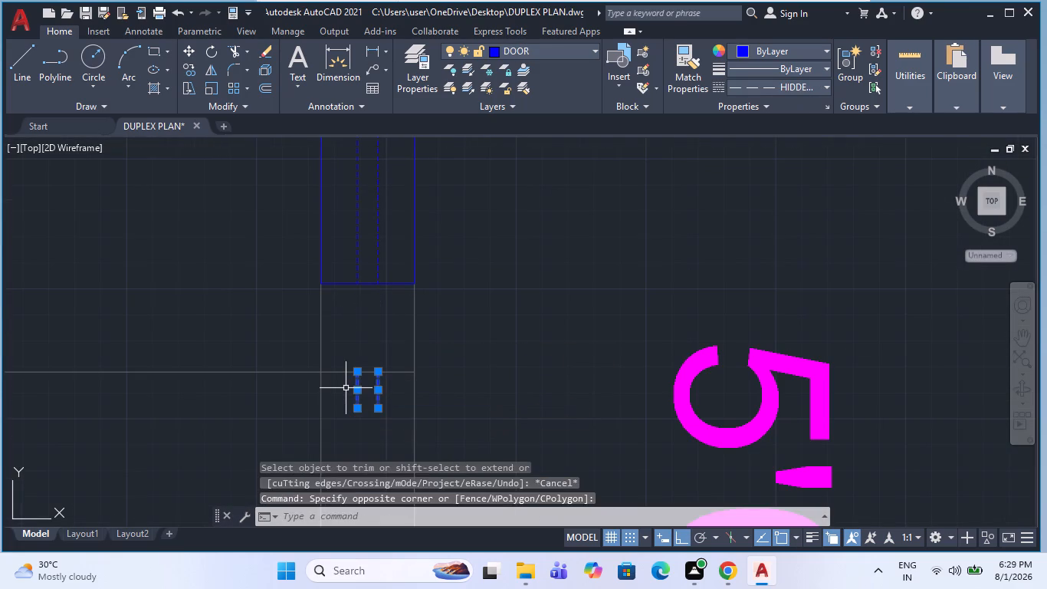
pyautogui.press('Delete')
# Move the new sliding door slightly down its wall, to about the middle of the corridor end.
pyautogui.scroll(-3, 336, 389)
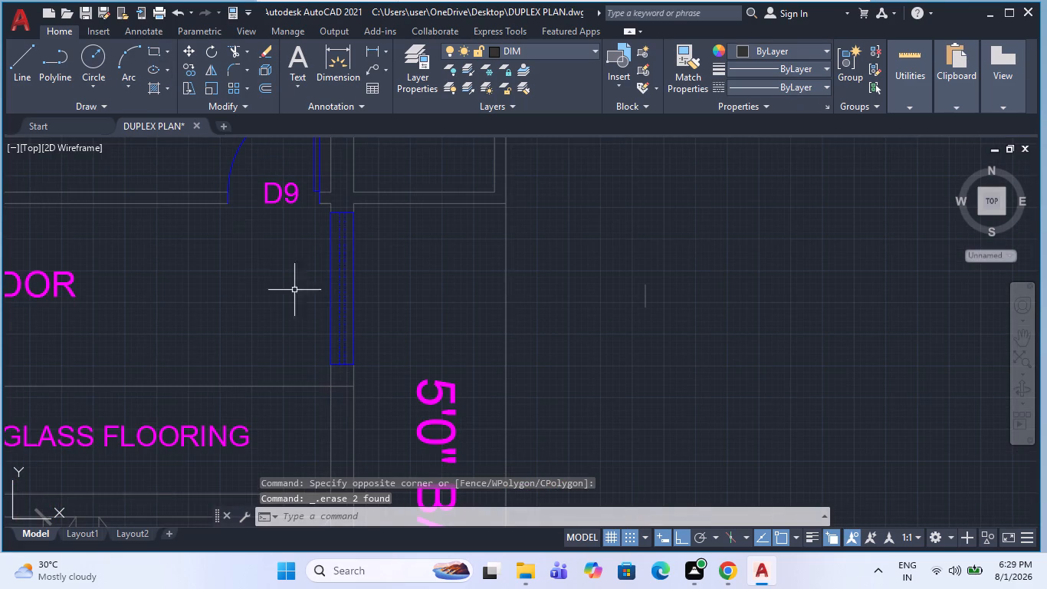
pyautogui.scroll(2, 348, 355)
pyautogui.click(348, 402)
pyautogui.scroll(-2, 350, 387)
pyautogui.scroll(2, 346, 252)
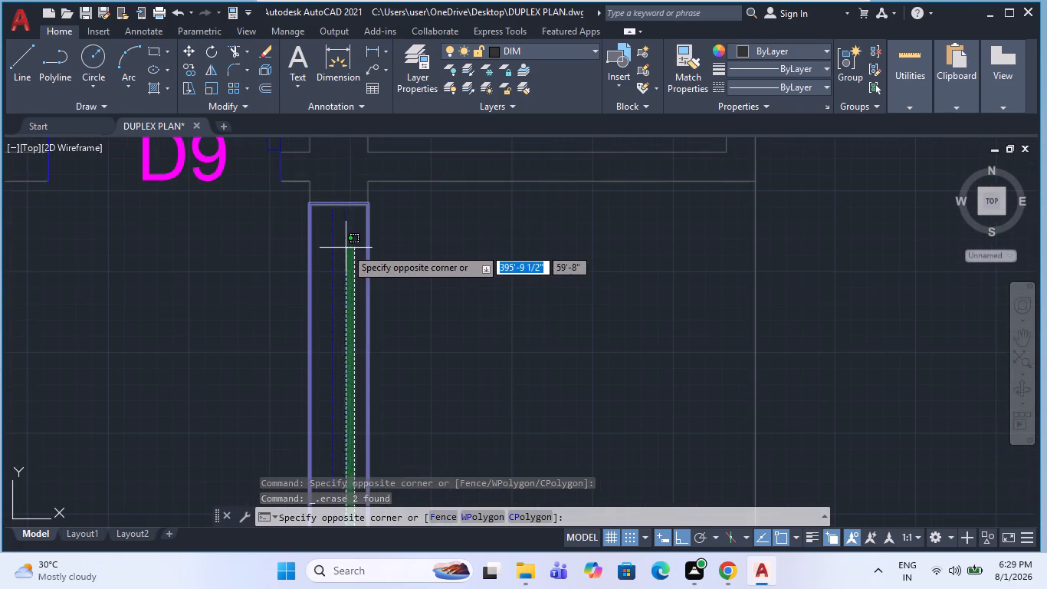
pyautogui.click(327, 232)
pyautogui.press('m')
pyautogui.press('space')
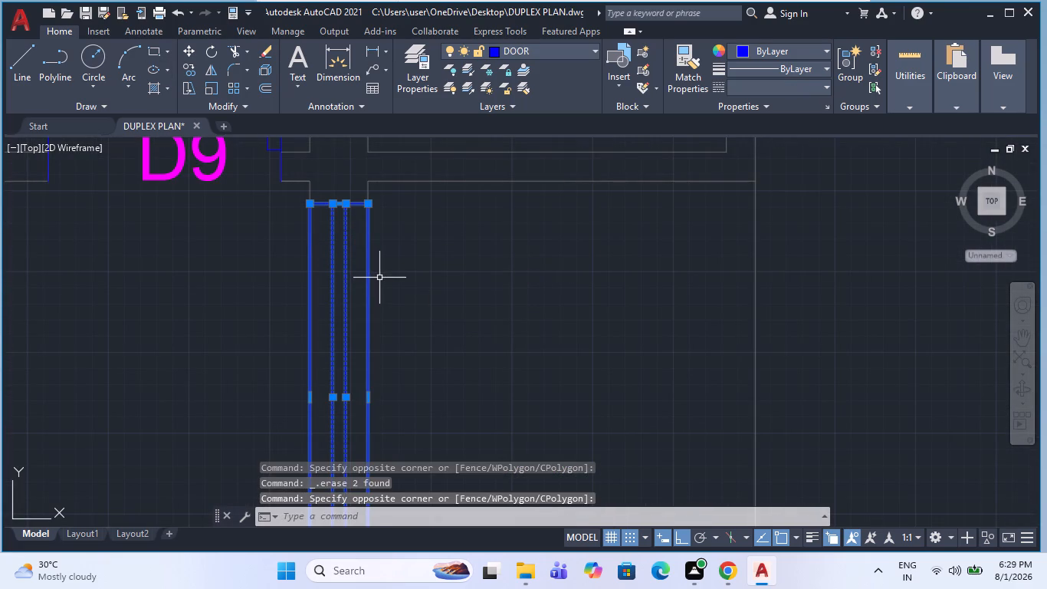
pyautogui.click(368, 205)
pyautogui.click(369, 222)
pyautogui.press('Escape')
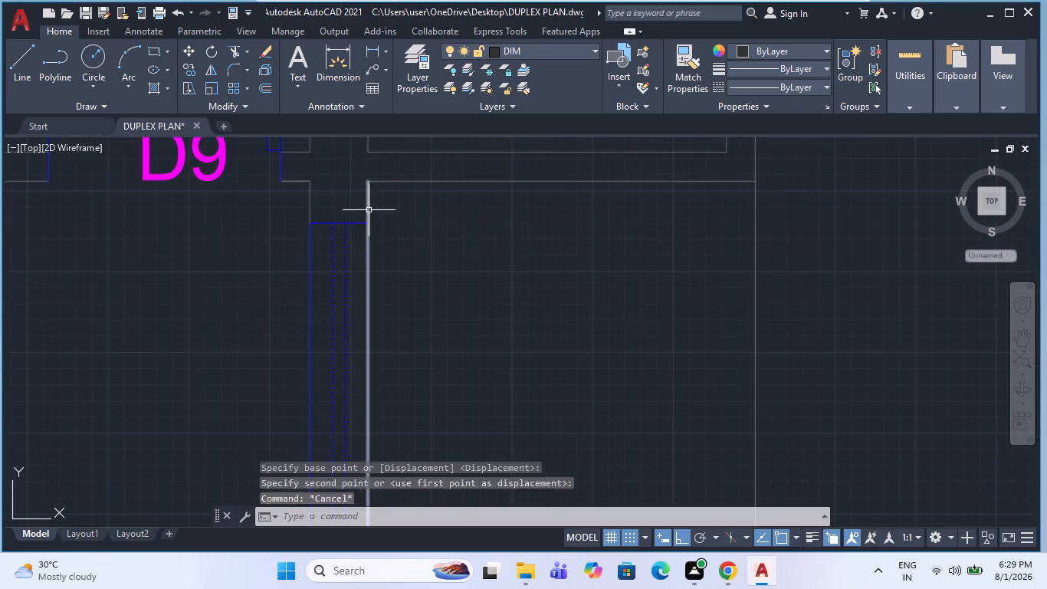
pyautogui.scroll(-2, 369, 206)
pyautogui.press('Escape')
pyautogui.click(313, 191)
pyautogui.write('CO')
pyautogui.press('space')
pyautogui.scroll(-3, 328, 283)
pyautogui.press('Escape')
# Copy the S/D label from the LOUNGE sliding door to the balcony side of the corridor-end sliding door.
pyautogui.scroll(1, 113, 451)
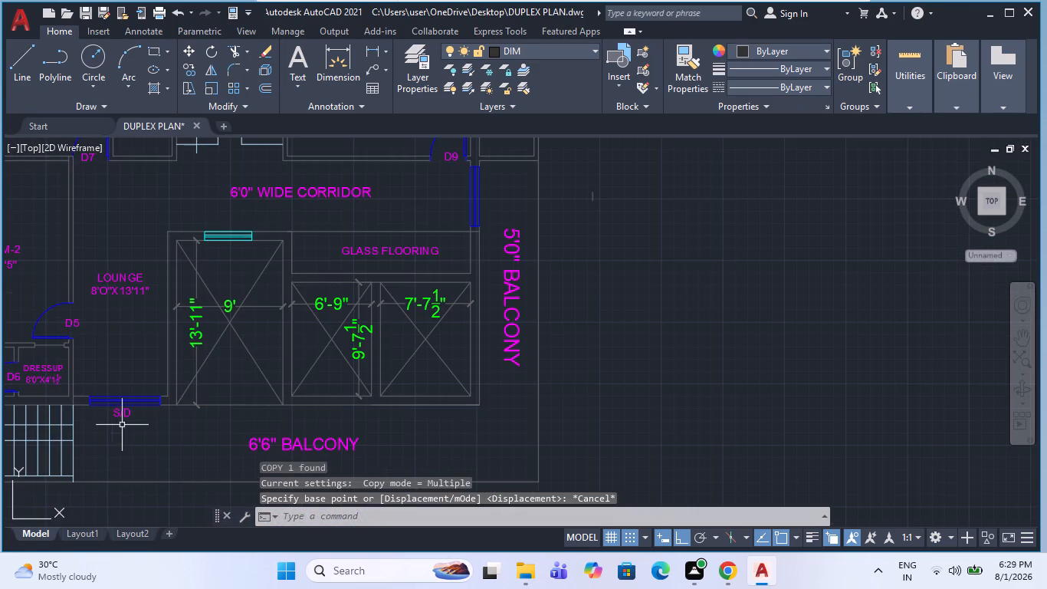
pyautogui.click(126, 418)
pyautogui.write('CO')
pyautogui.press('space')
pyautogui.click(119, 426)
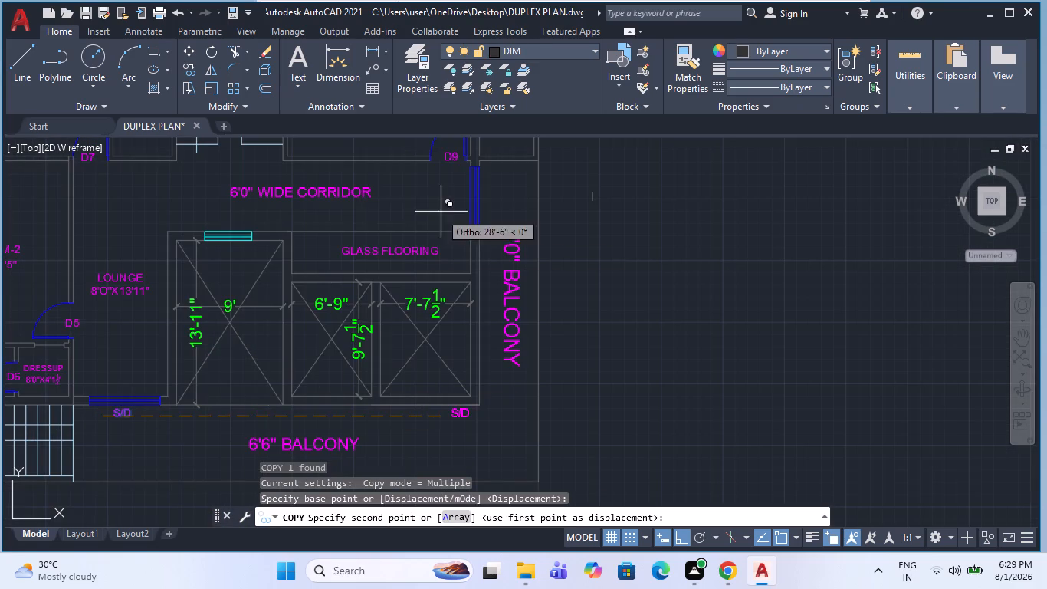
pyautogui.click(676, 534)
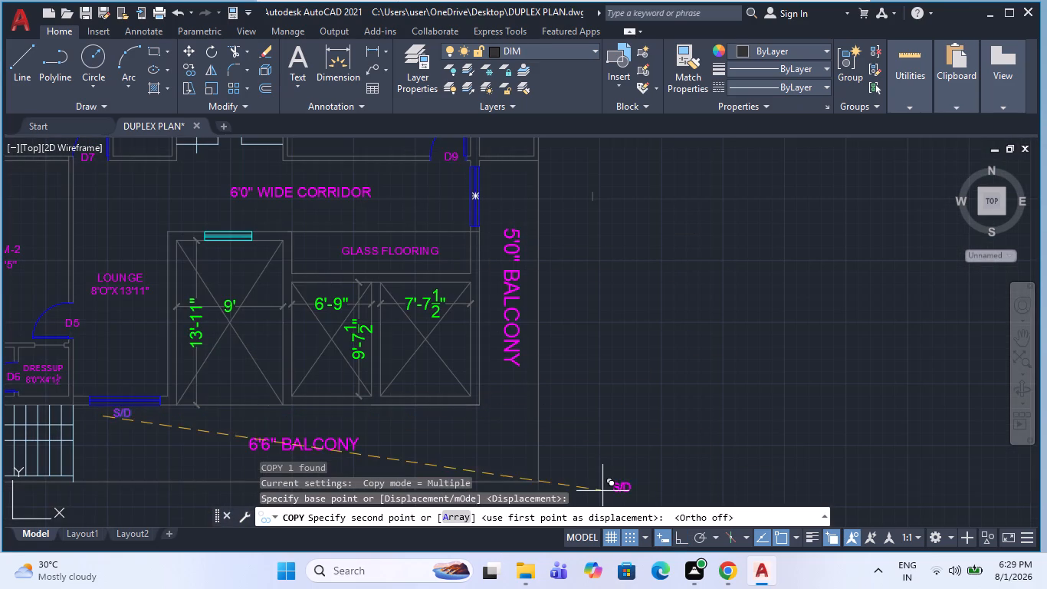
pyautogui.scroll(2, 510, 155)
pyautogui.click(412, 268)
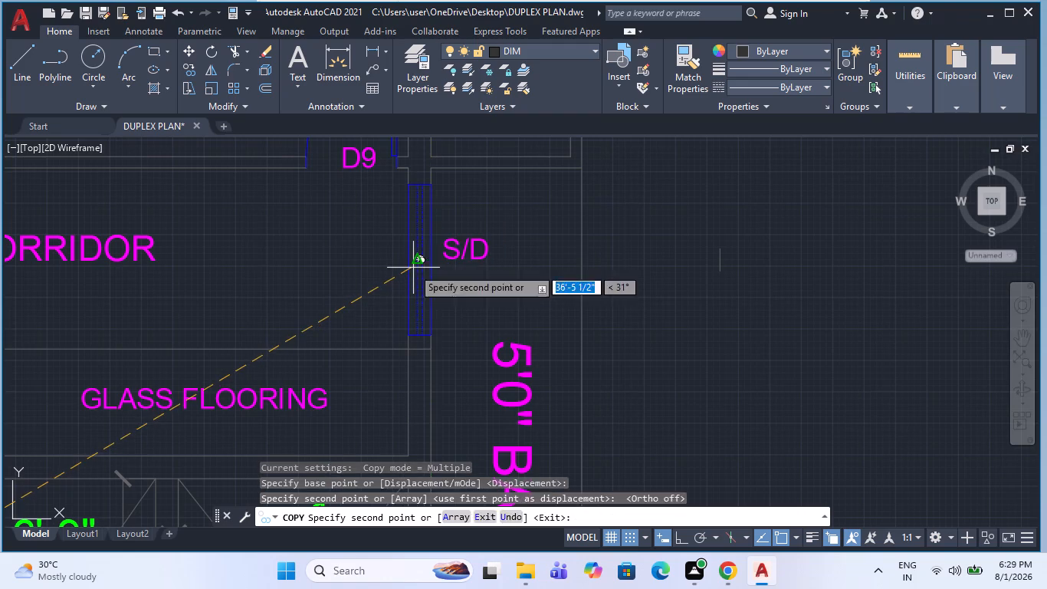
pyautogui.press('Escape')
# Nudge the copied S/D label slightly lower and closer to the corridor-end sliding door.
pyautogui.click(470, 242)
pyautogui.press('m')
pyautogui.press('space')
pyautogui.click(612, 265)
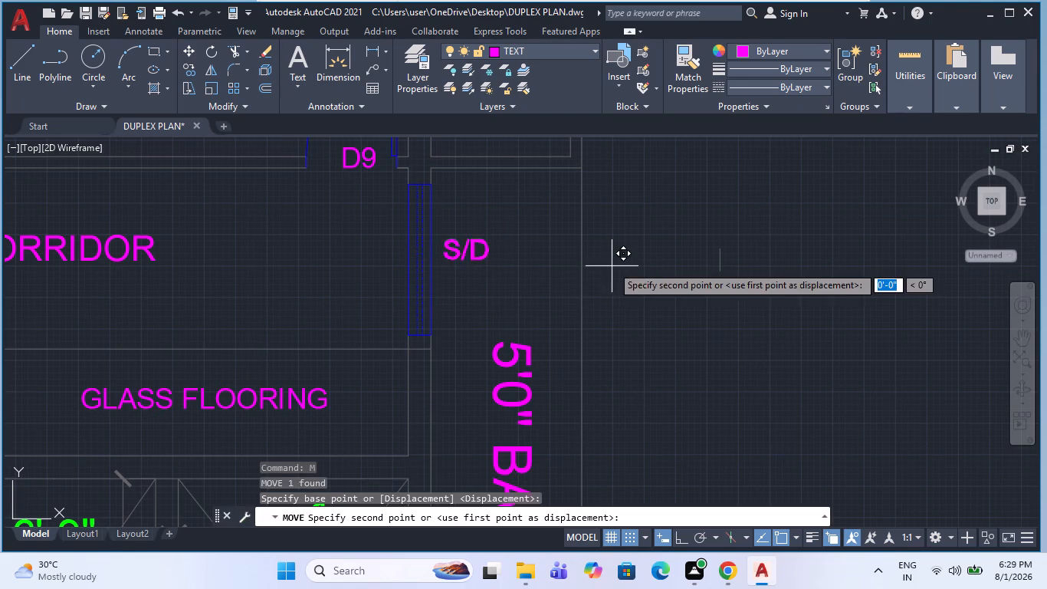
pyautogui.click(606, 272)
pyautogui.press('Escape')
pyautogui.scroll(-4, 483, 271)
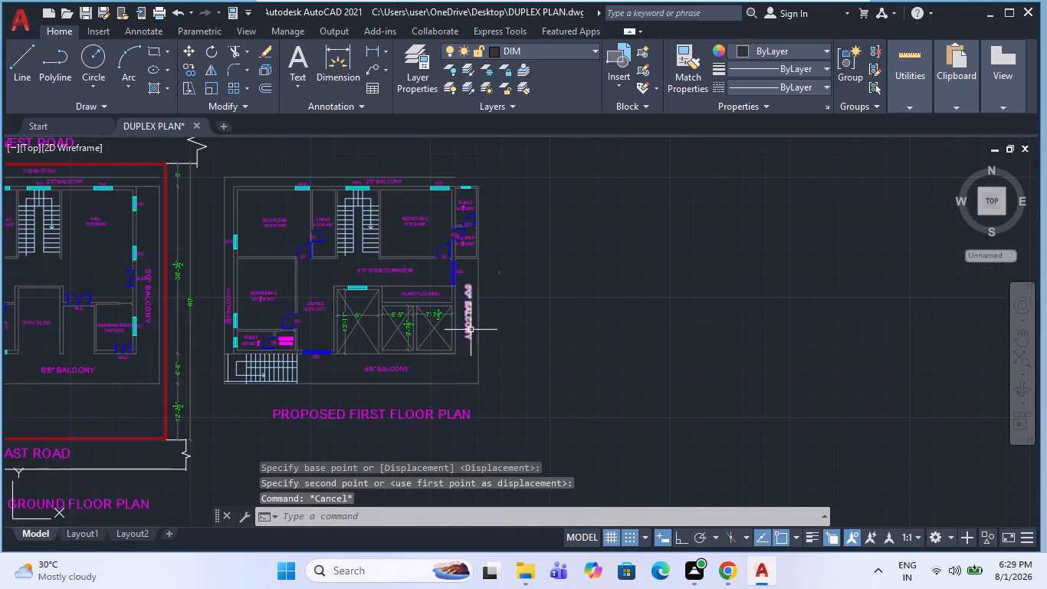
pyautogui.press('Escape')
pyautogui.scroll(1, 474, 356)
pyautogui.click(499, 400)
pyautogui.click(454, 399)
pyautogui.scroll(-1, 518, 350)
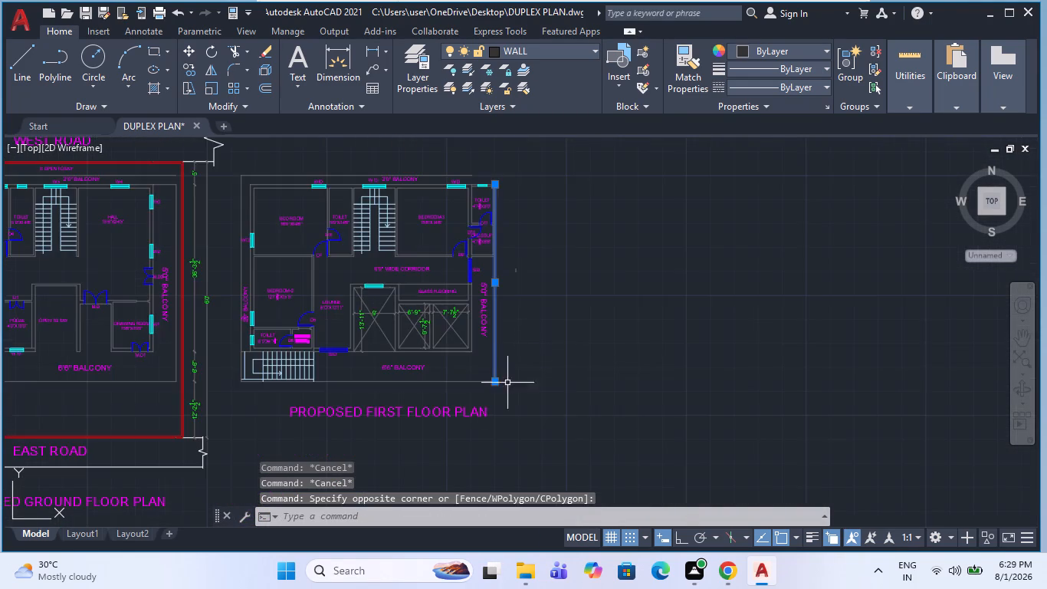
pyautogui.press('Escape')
# Assign the outer balcony edge lines on all four sides of the first floor plan to the SLAB layer.
pyautogui.scroll(1, 481, 394)
pyautogui.click(520, 396)
pyautogui.click(467, 374)
pyautogui.scroll(-1, 515, 365)
pyautogui.scroll(5, 337, 381)
pyautogui.click(317, 346)
pyautogui.scroll(-3, 362, 384)
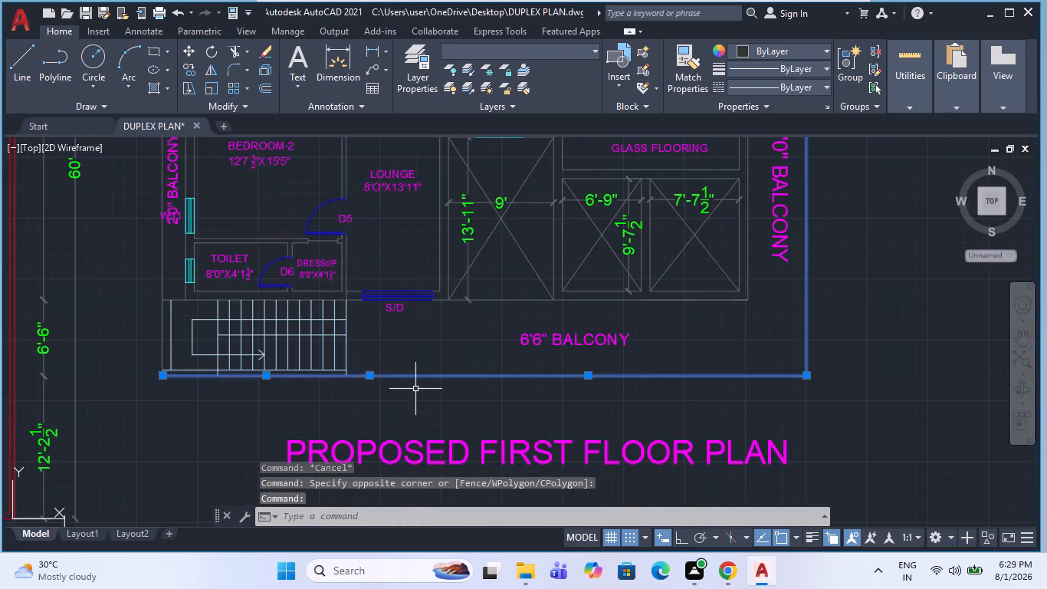
pyautogui.scroll(-1, 369, 373)
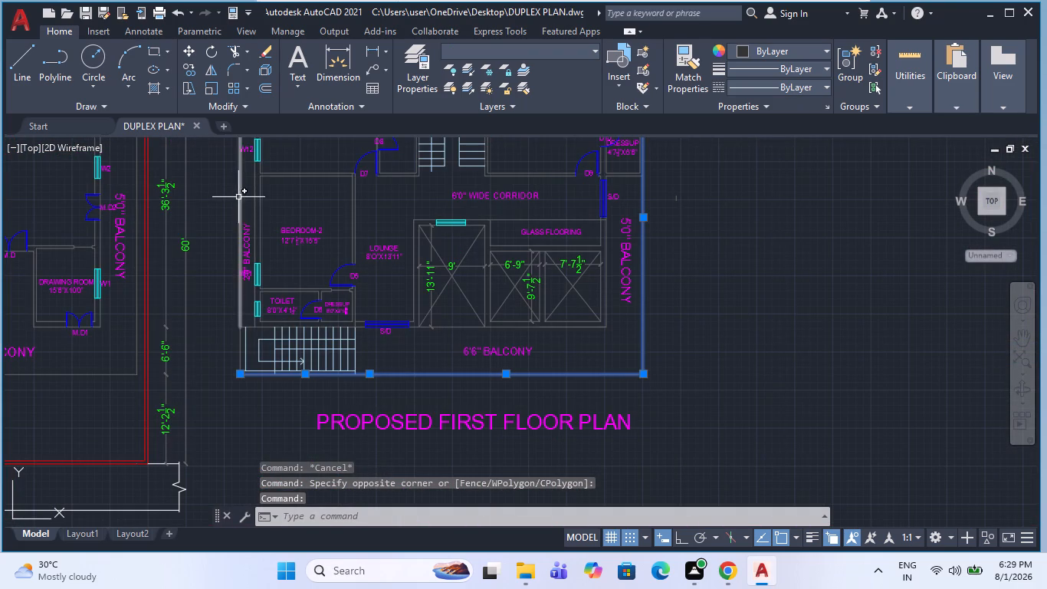
pyautogui.click(242, 195)
pyautogui.click(222, 202)
pyautogui.scroll(-2, 230, 317)
pyautogui.scroll(2, 267, 194)
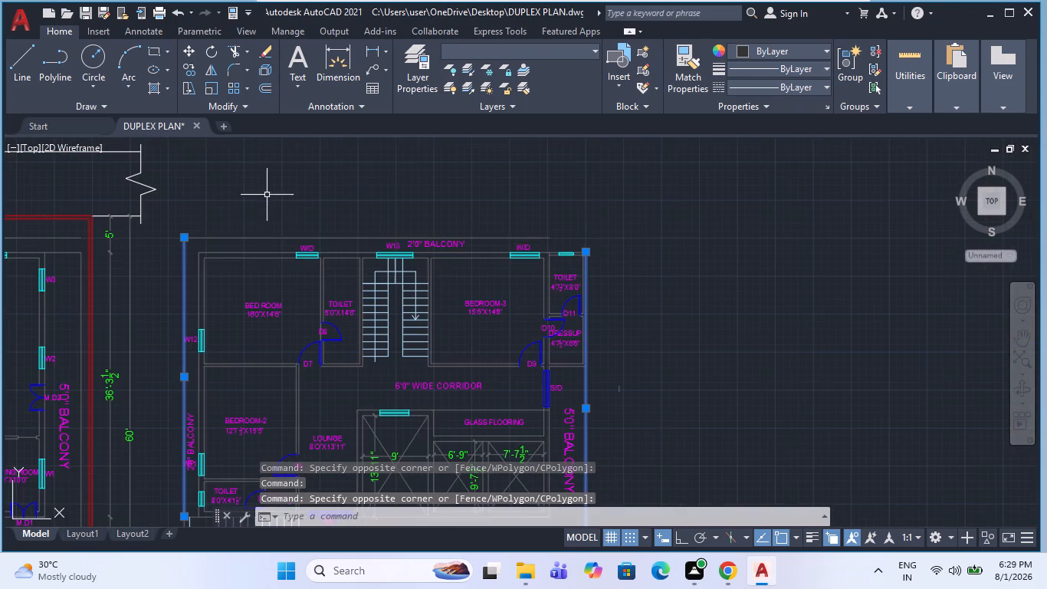
pyautogui.click(260, 237)
pyautogui.scroll(3, 578, 239)
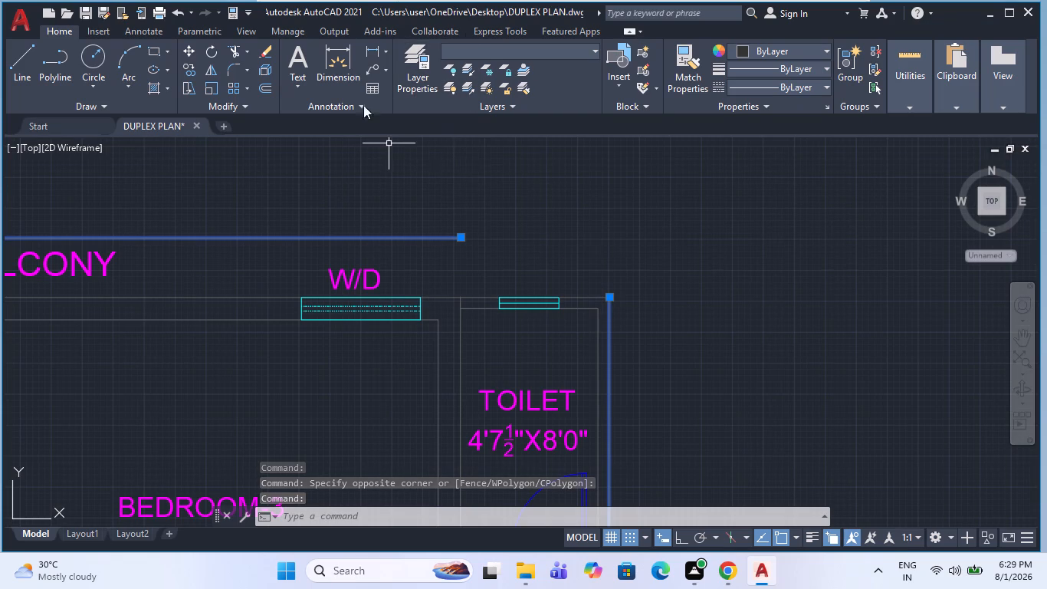
pyautogui.click(487, 54)
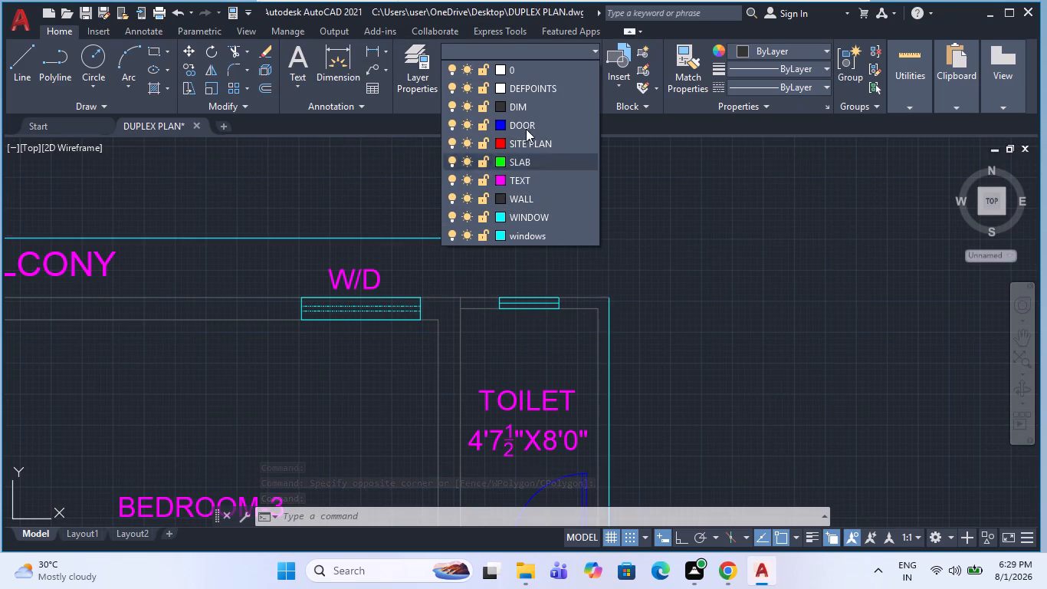
pyautogui.click(530, 163)
pyautogui.press('Escape')
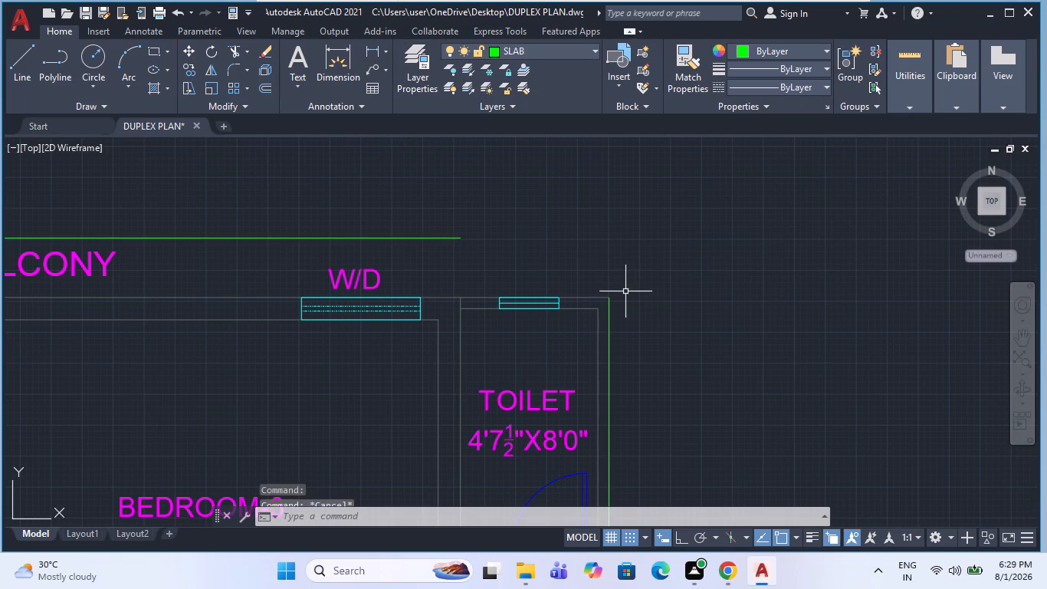
# Fillet the first floor plan's upper balcony edge with the outer edge beside the TOILET and DRESSUP to close the corner.
pyautogui.press('f')
pyautogui.press('space')
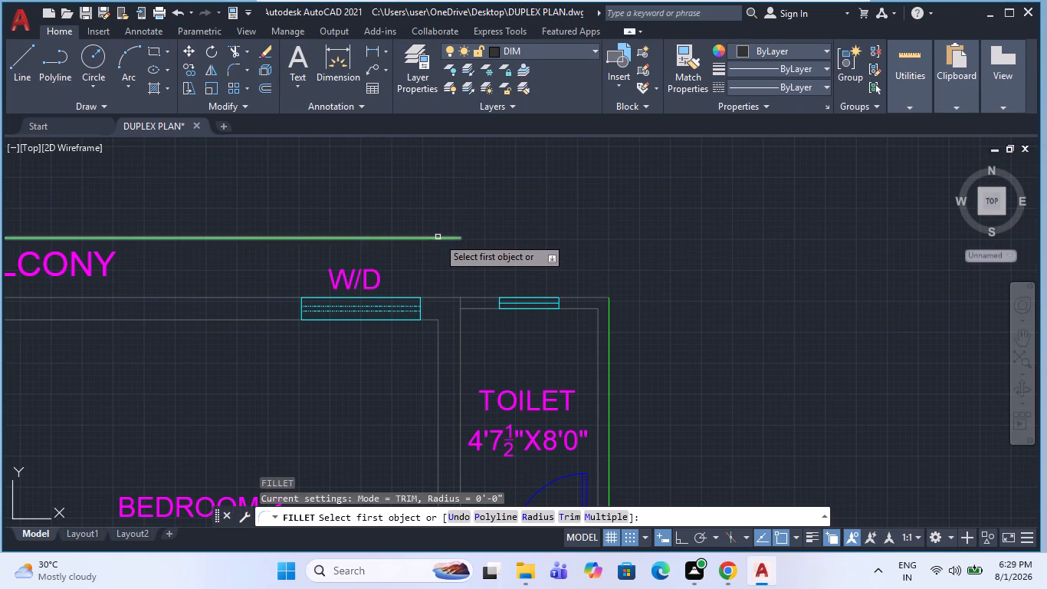
pyautogui.click(438, 237)
pyautogui.click(609, 345)
pyautogui.press('Escape')
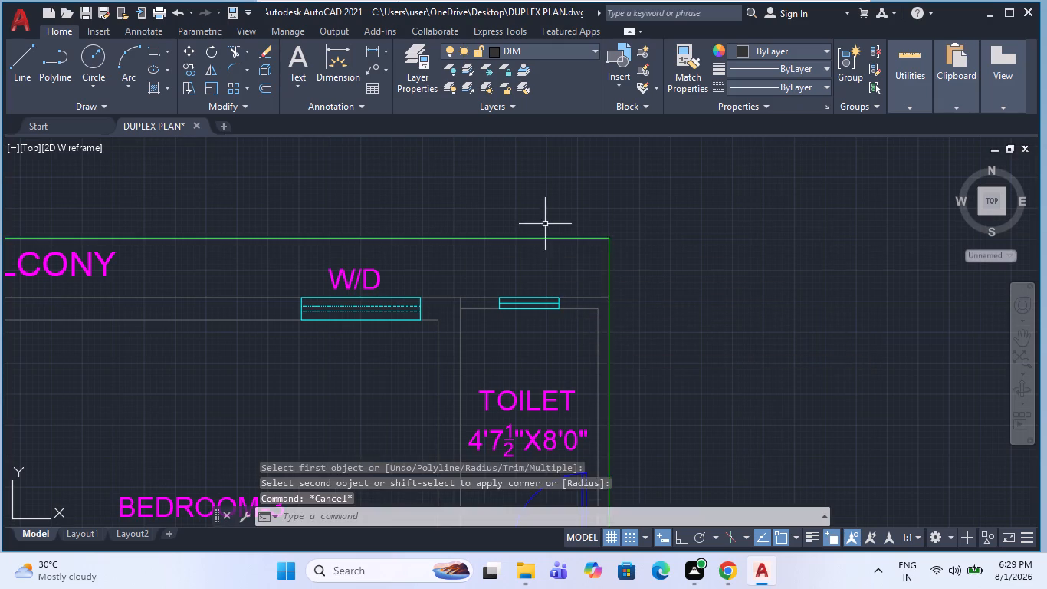
pyautogui.scroll(-2, 541, 220)
pyautogui.press('Escape')
pyautogui.scroll(2, 507, 258)
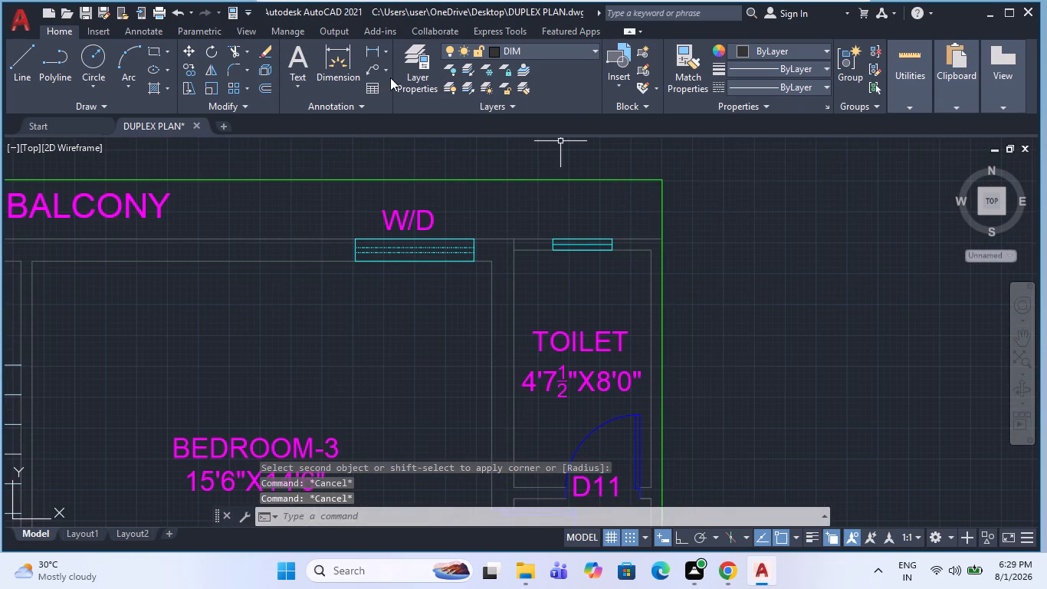
pyautogui.scroll(-2, 484, 228)
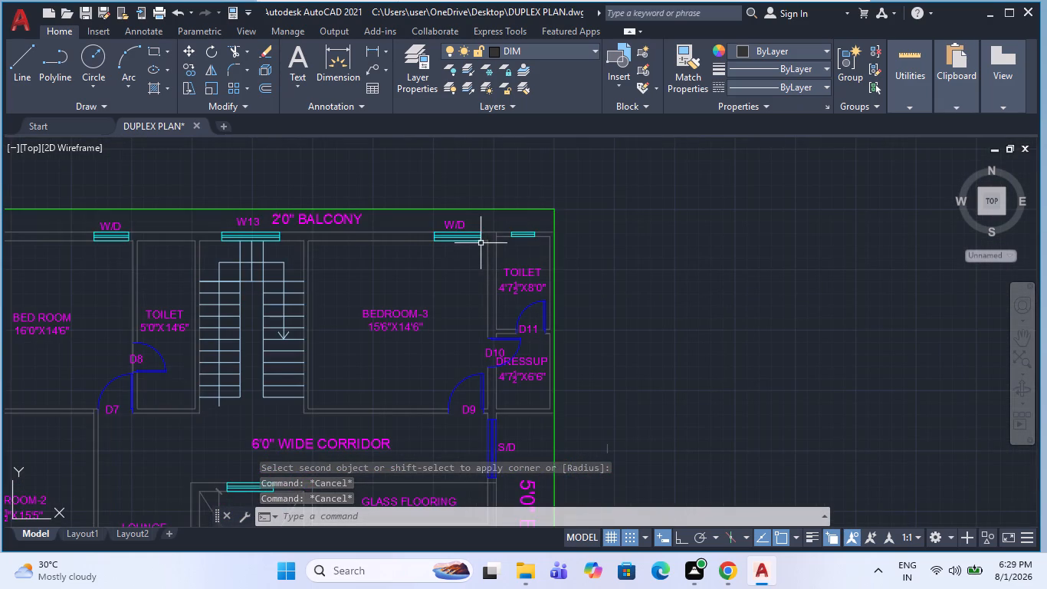
pyautogui.press('Escape')
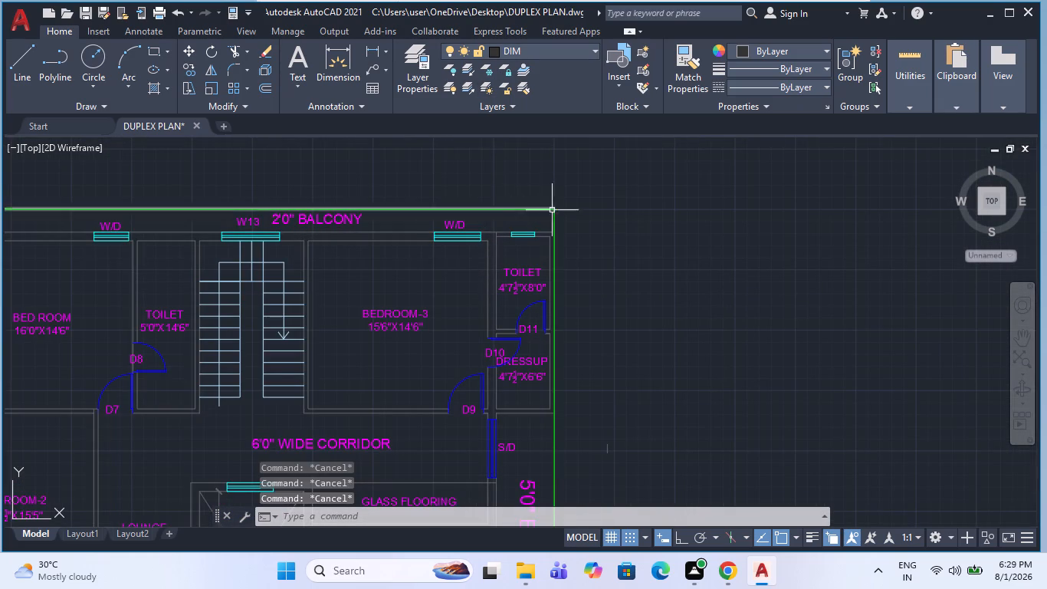
# Set the SLAB layer's linetype to HIDDENX2.
pyautogui.click(420, 49)
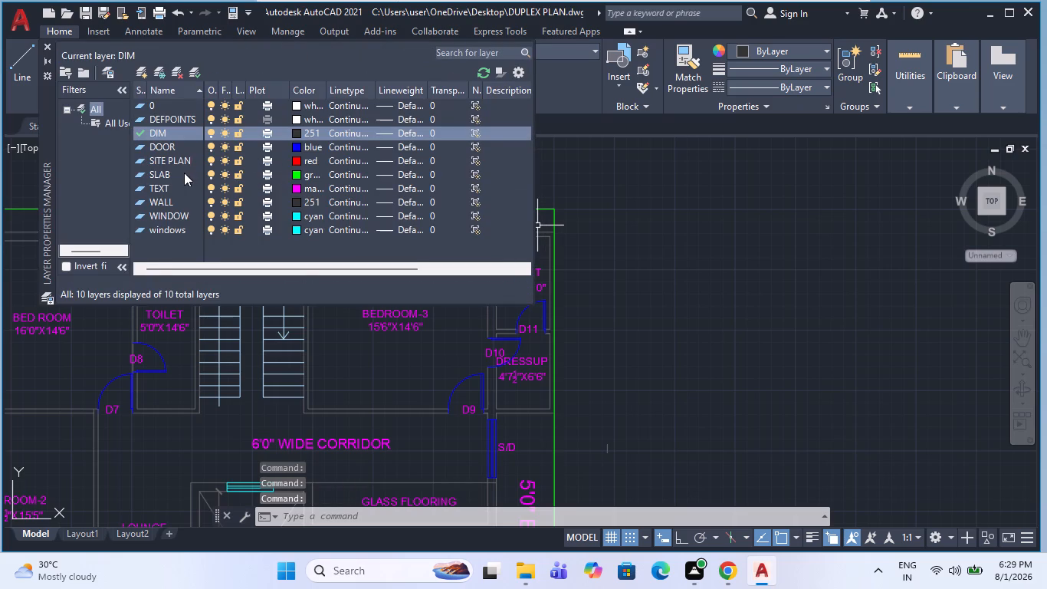
pyautogui.click(184, 173)
pyautogui.click(353, 174)
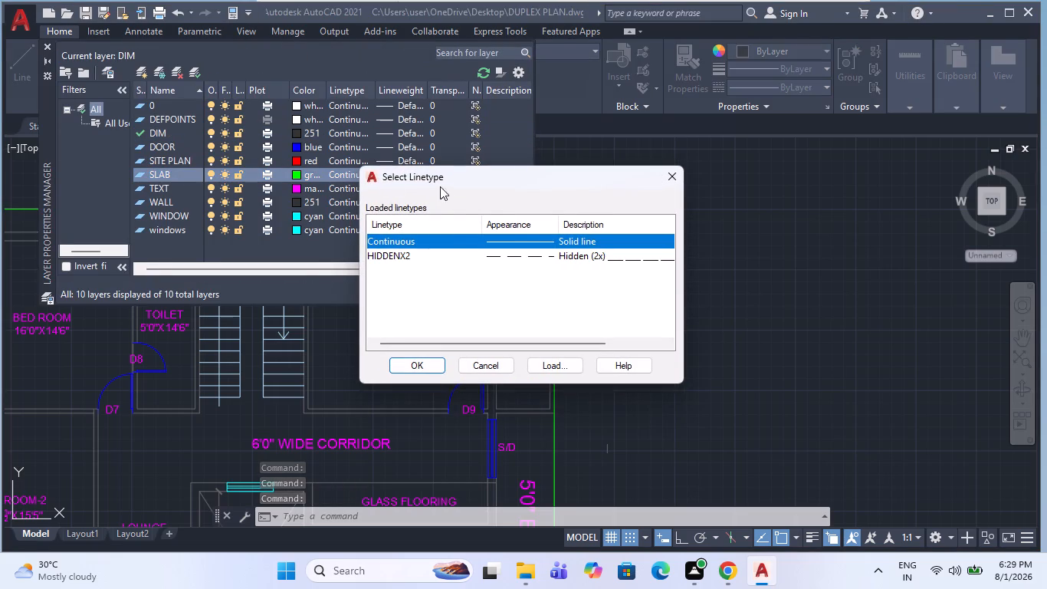
pyautogui.click(438, 255)
pyautogui.click(434, 366)
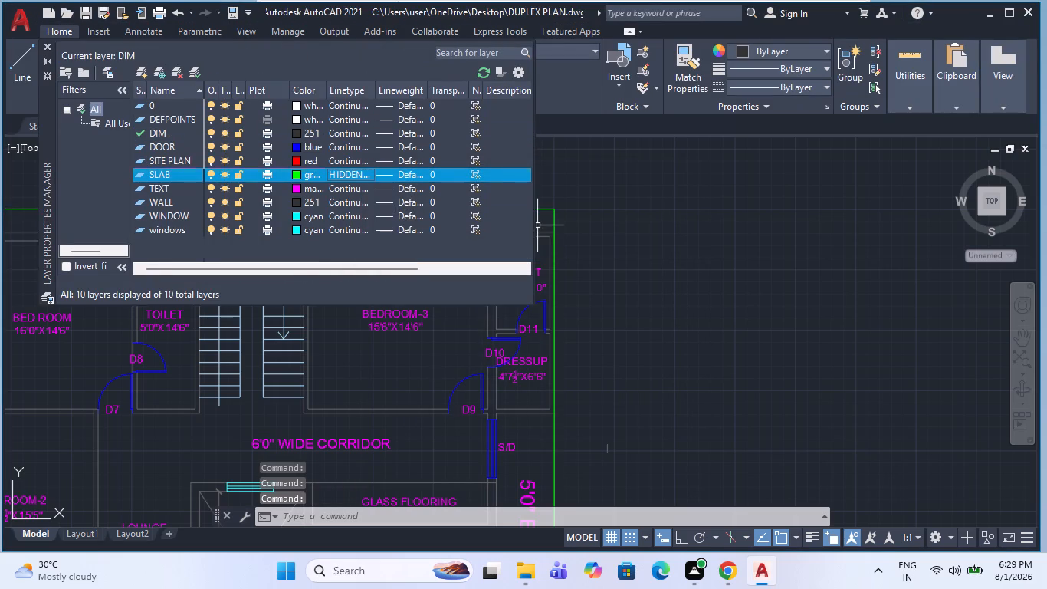
pyautogui.press('Escape')
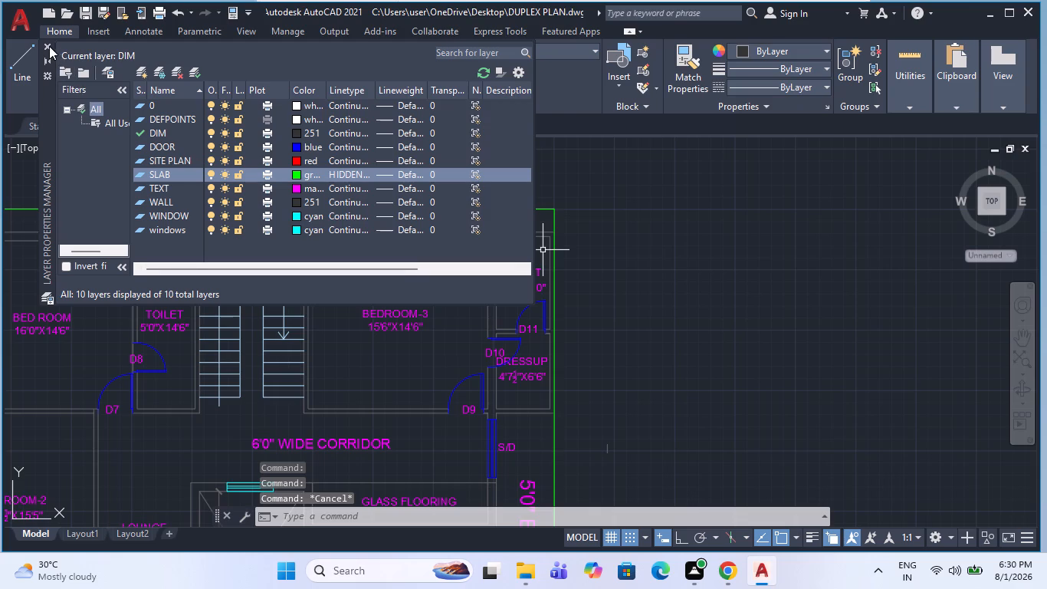
pyautogui.click(49, 46)
# Join the outer balcony edge lines around all four sides of the first floor plan into one polyline.
pyautogui.scroll(4, 528, 217)
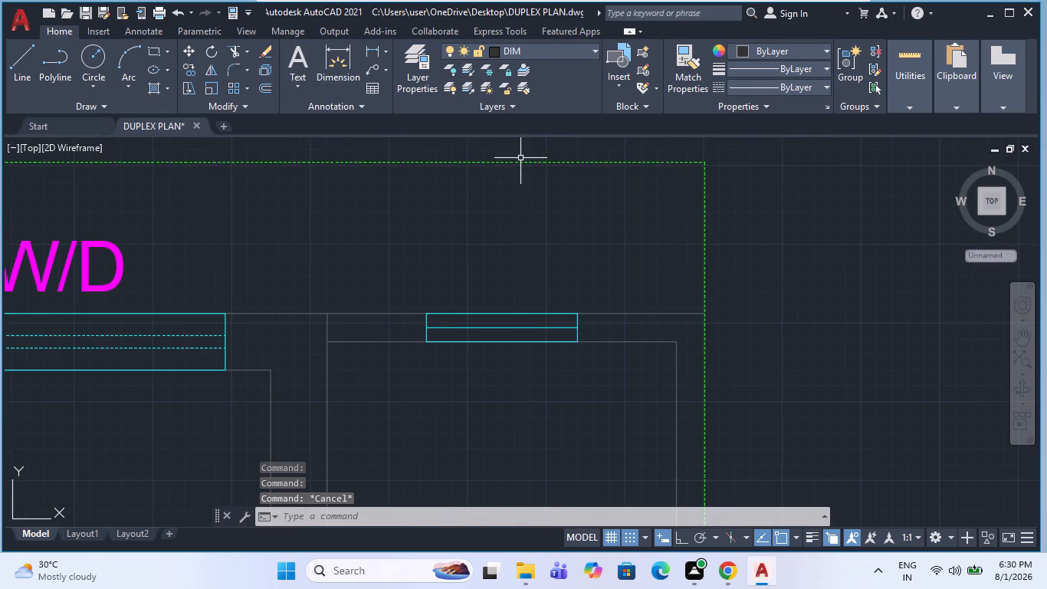
pyautogui.click(520, 159)
pyautogui.scroll(-1, 491, 180)
pyautogui.click(491, 180)
pyautogui.click(645, 218)
pyautogui.click(612, 188)
pyautogui.scroll(-3, 612, 186)
pyautogui.scroll(-2, 475, 232)
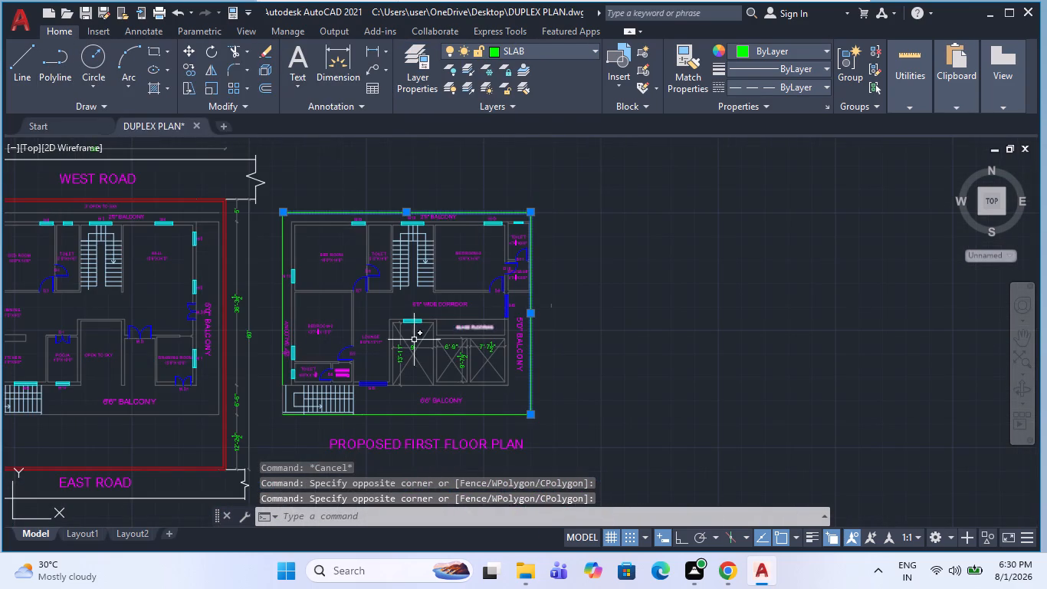
pyautogui.scroll(2, 281, 249)
pyautogui.click(285, 231)
pyautogui.click(265, 229)
pyautogui.scroll(-2, 281, 229)
pyautogui.scroll(2, 389, 424)
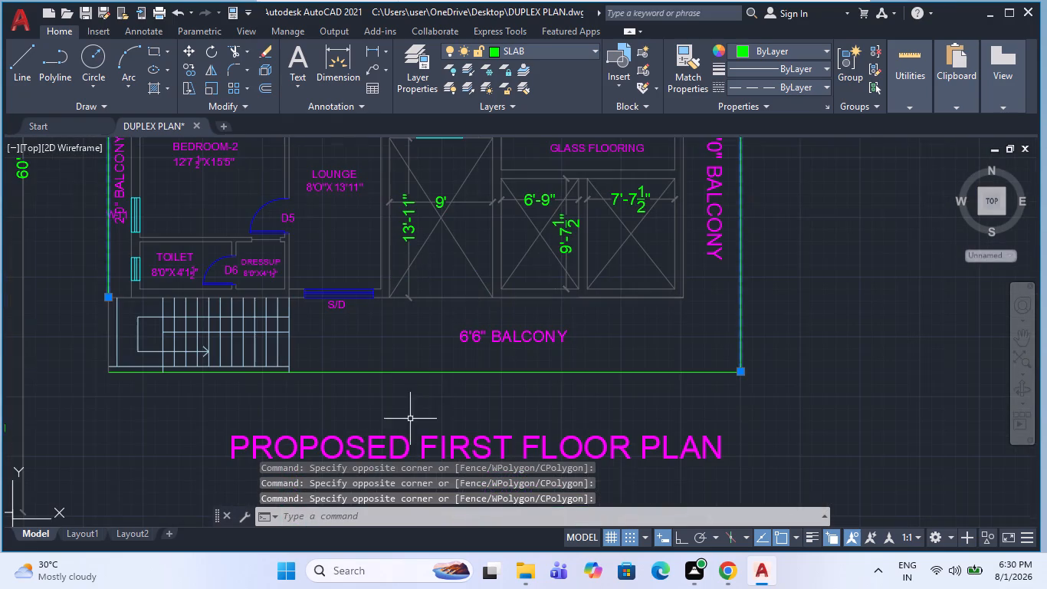
pyautogui.click(398, 373)
pyautogui.scroll(1, 290, 382)
pyautogui.click(306, 370)
pyautogui.scroll(-1, 366, 358)
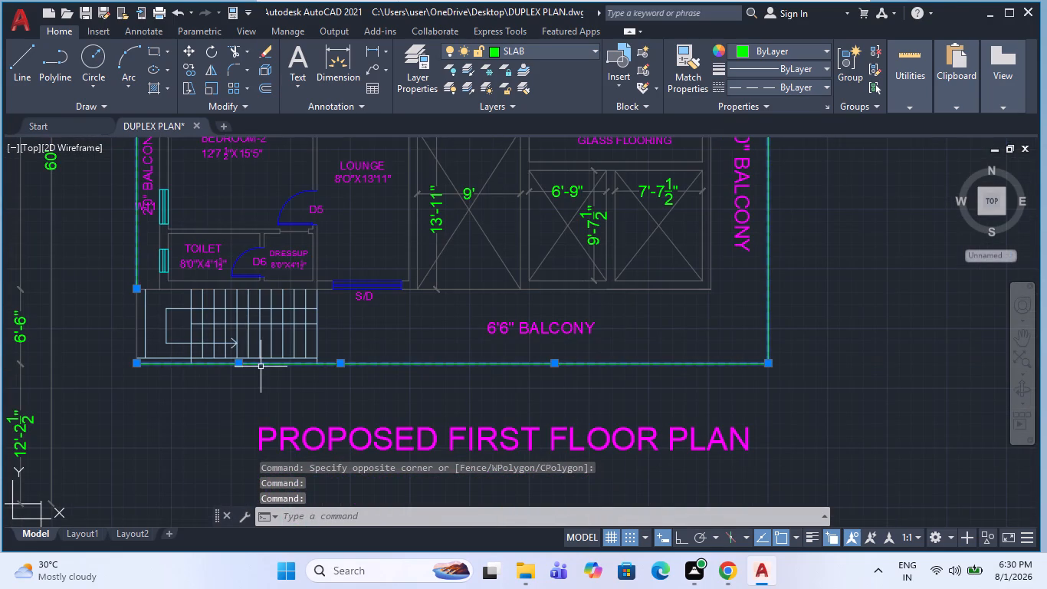
pyautogui.write('J')
pyautogui.press('space')
pyautogui.scroll(1, 159, 358)
pyautogui.press('Escape')
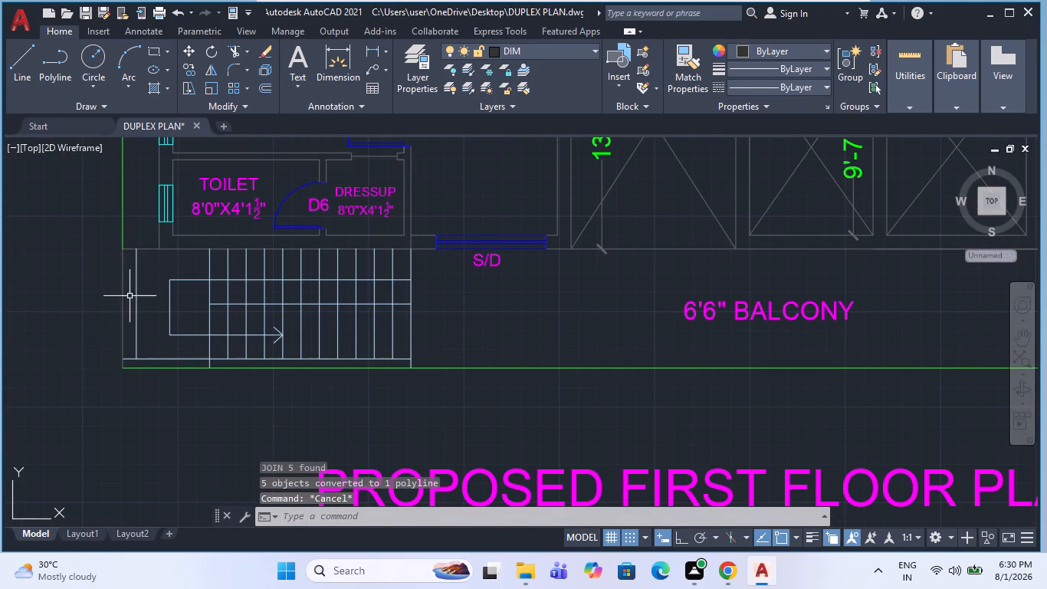
# Close the open outline corner beside the first floor's lower staircase by filleting the joined polyline's two ends.
pyautogui.press('f')
pyautogui.press('space')
pyautogui.click(124, 223)
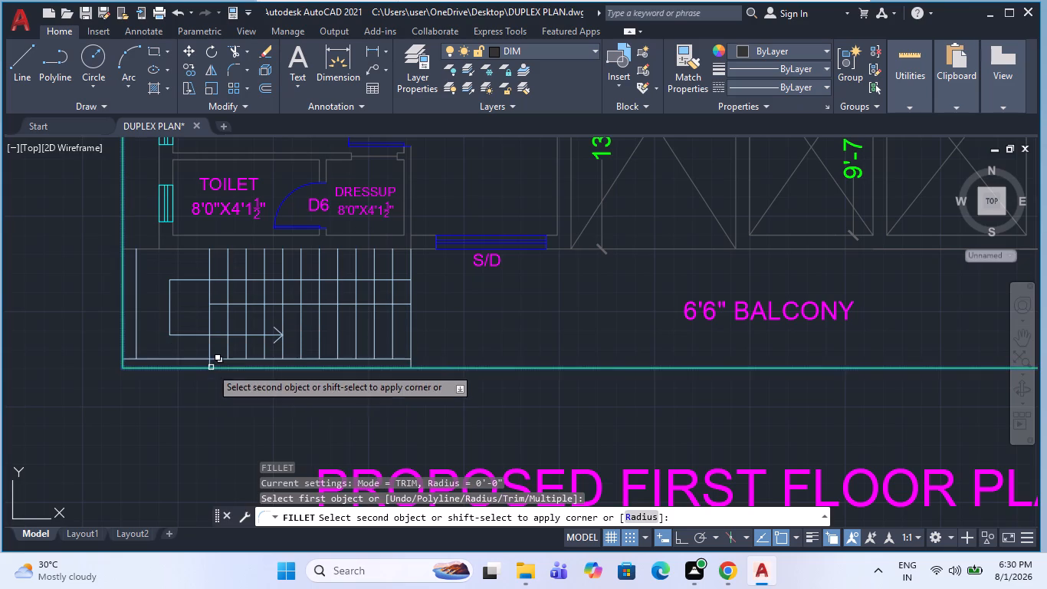
pyautogui.click(211, 367)
pyautogui.press('Escape')
pyautogui.click(158, 369)
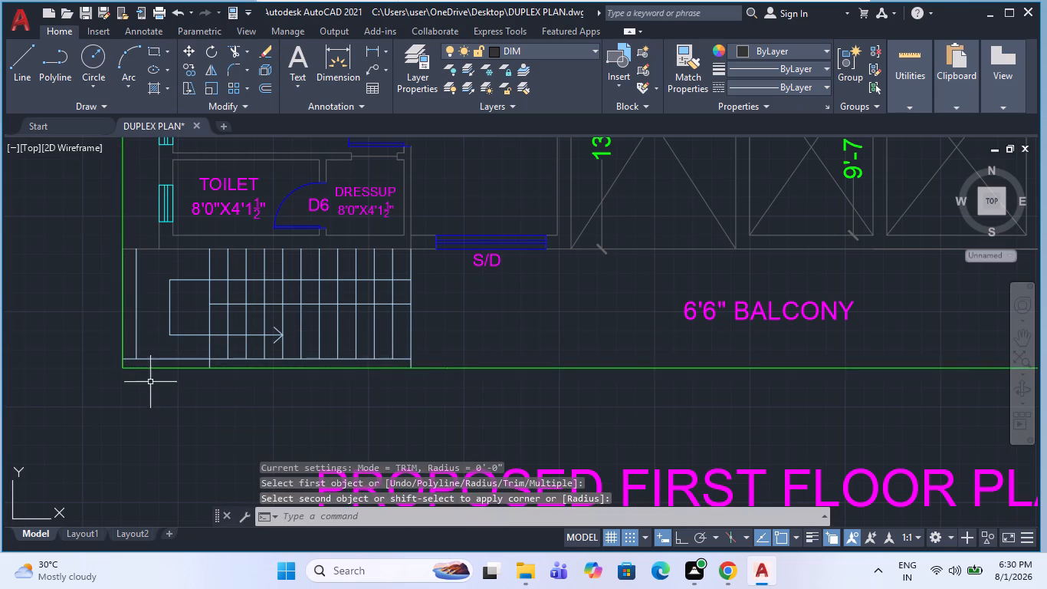
pyautogui.press('Escape')
pyautogui.click(152, 369)
pyautogui.scroll(-1, 205, 406)
pyautogui.press('Escape')
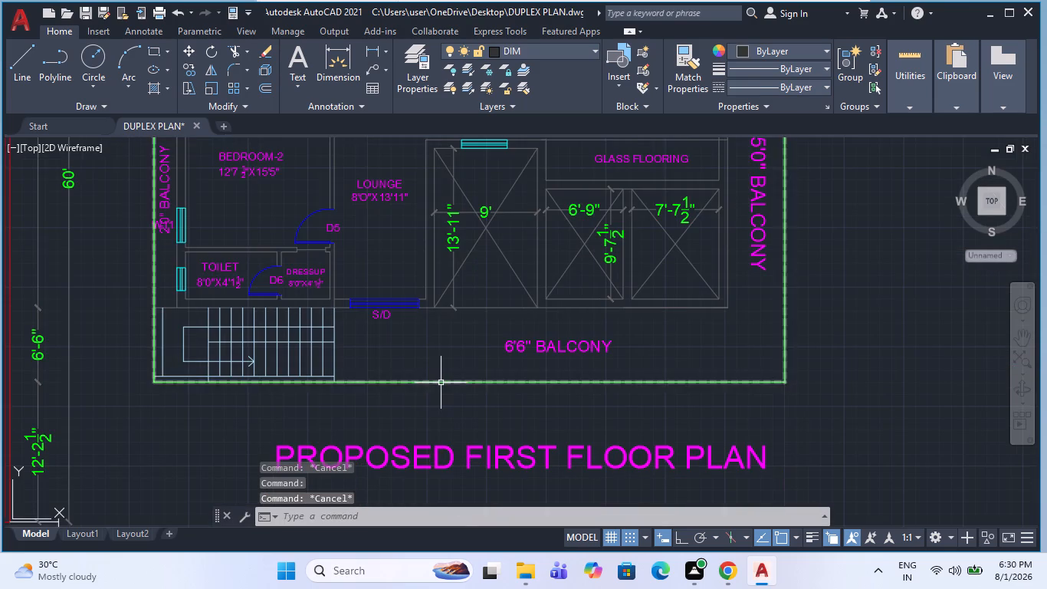
# Set the linetype scale of the first floor's balcony outline to 15.
pyautogui.click(441, 383)
pyautogui.hotkey('ctrl', '1')
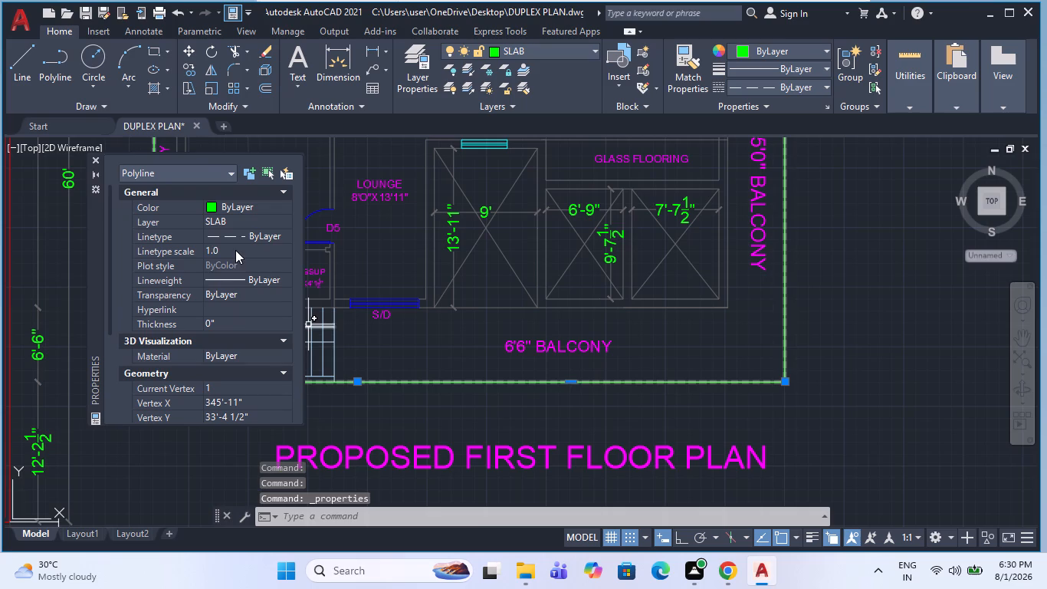
pyautogui.click(235, 250)
pyautogui.press('5')
pyautogui.press('Return')
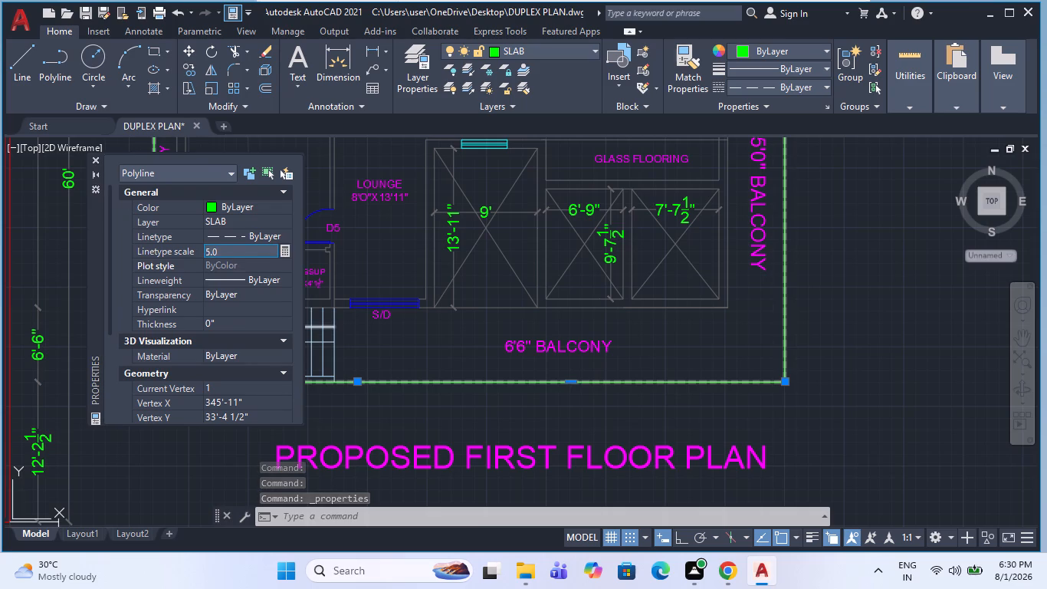
pyautogui.click(236, 249)
pyautogui.write('15')
pyautogui.press('Return')
pyautogui.press('Escape')
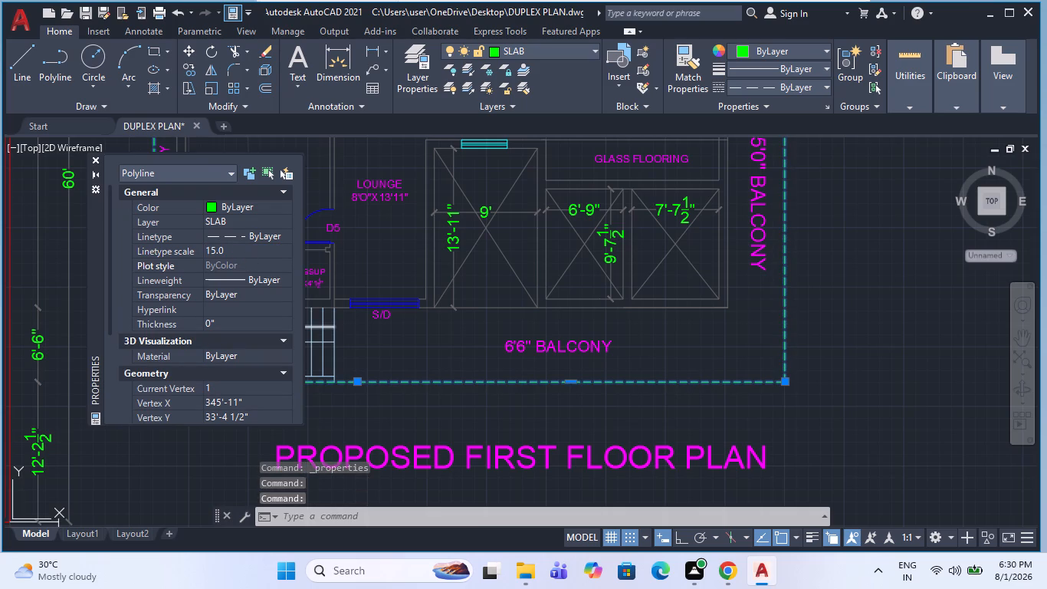
pyautogui.click(94, 155)
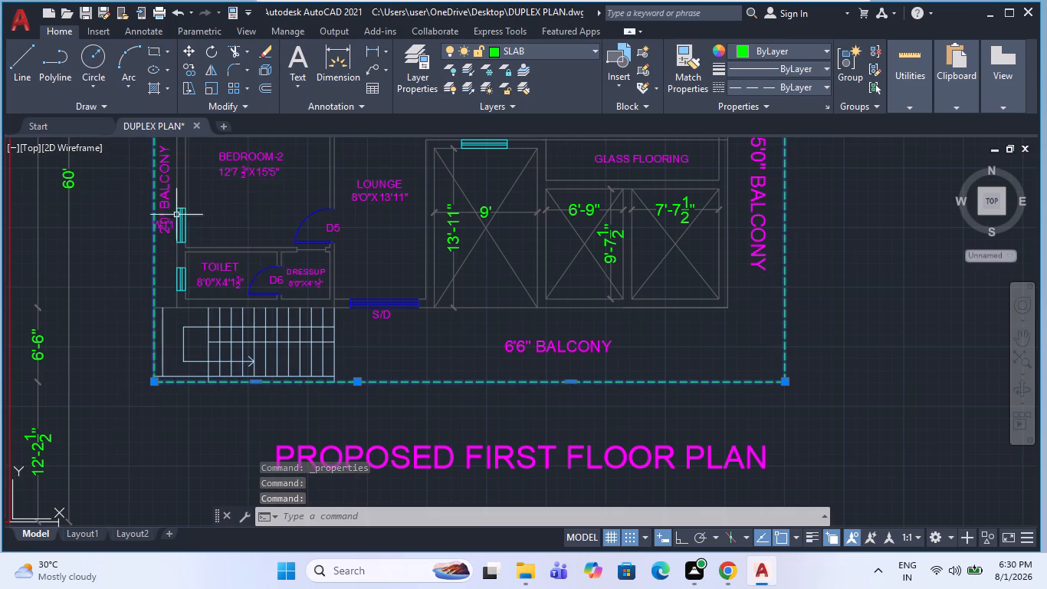
pyautogui.press('Escape')
# Examine the ground floor and first floor plans side by side, including the new dashed balcony outline.
pyautogui.scroll(-2, 279, 316)
pyautogui.scroll(2, 290, 339)
pyautogui.press('Escape')
pyautogui.moveTo(287, 362); pyautogui.dragTo(261, 377, button='middle')
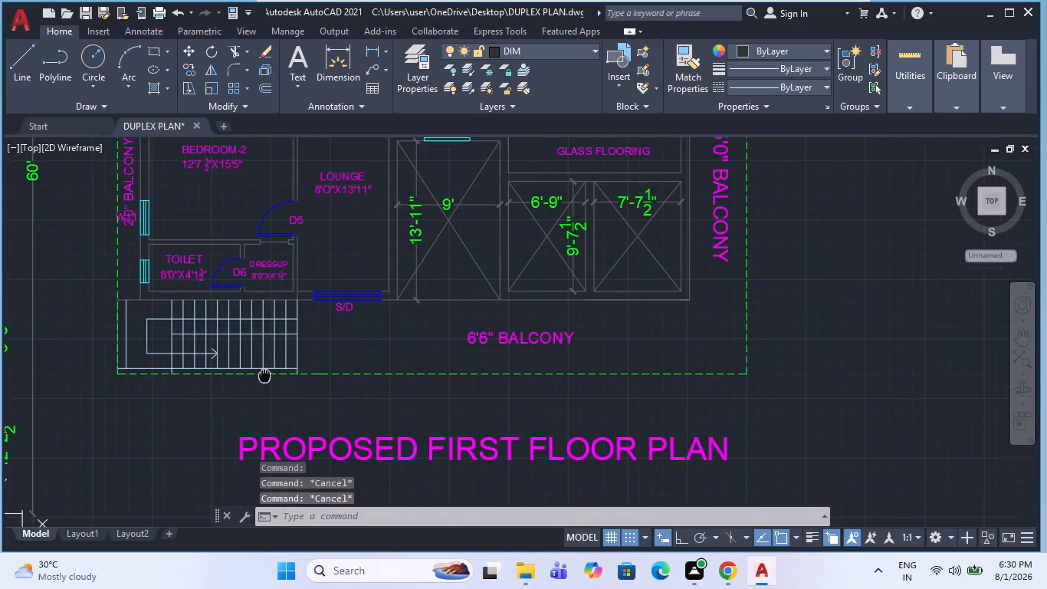
pyautogui.moveTo(261, 377); pyautogui.dragTo(245, 384, button='middle')
pyautogui.scroll(-1, 278, 391)
pyautogui.scroll(-1, 610, 299)
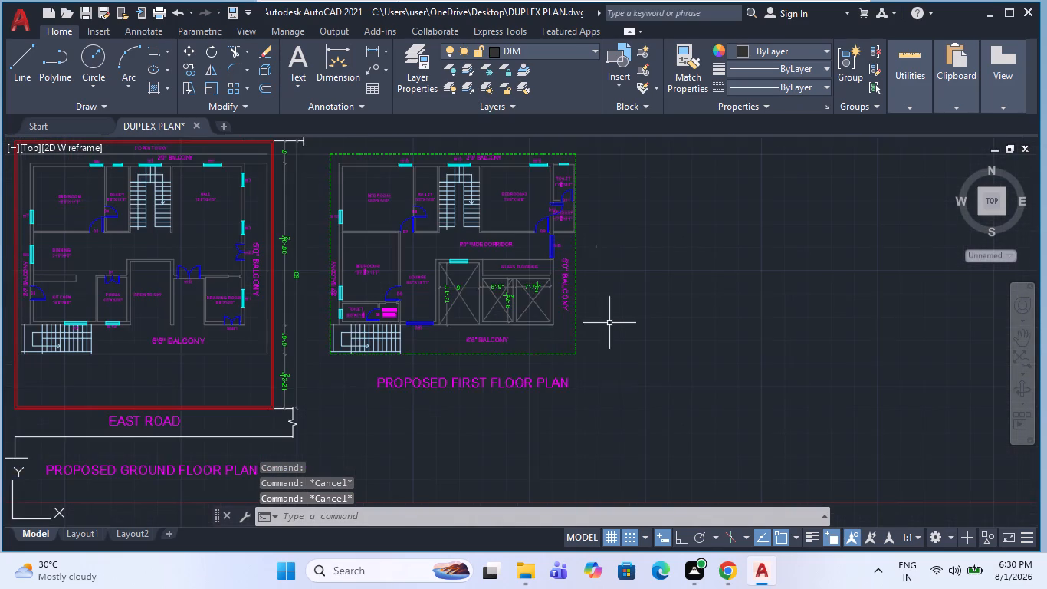
pyautogui.moveTo(615, 329); pyautogui.dragTo(602, 357, button='middle')
pyautogui.moveTo(428, 206); pyautogui.dragTo(538, 221, button='middle')
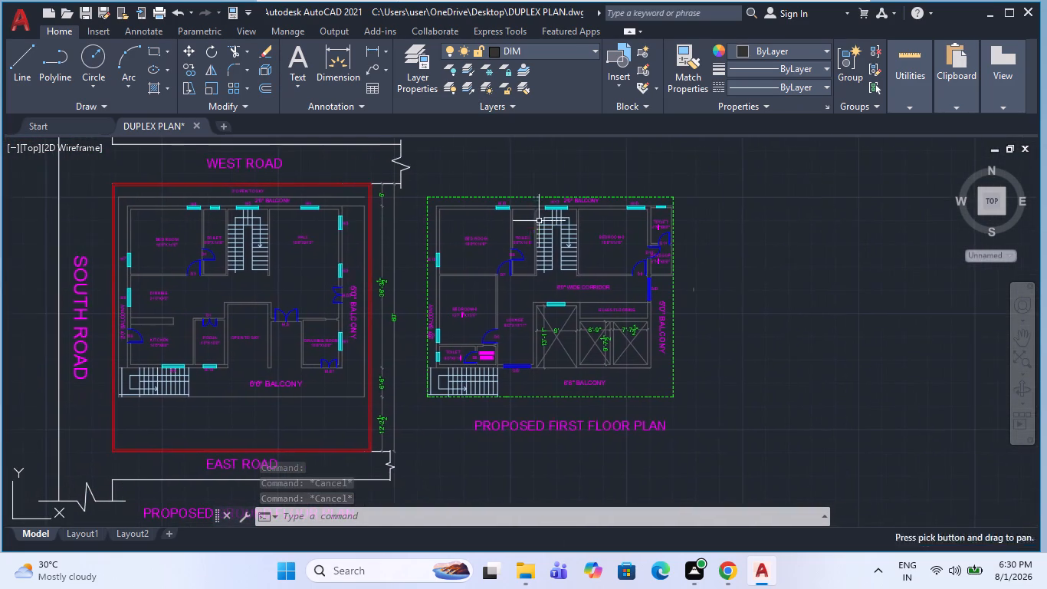
pyautogui.scroll(1, 424, 298)
pyautogui.moveTo(461, 268); pyautogui.dragTo(540, 269, button='middle')
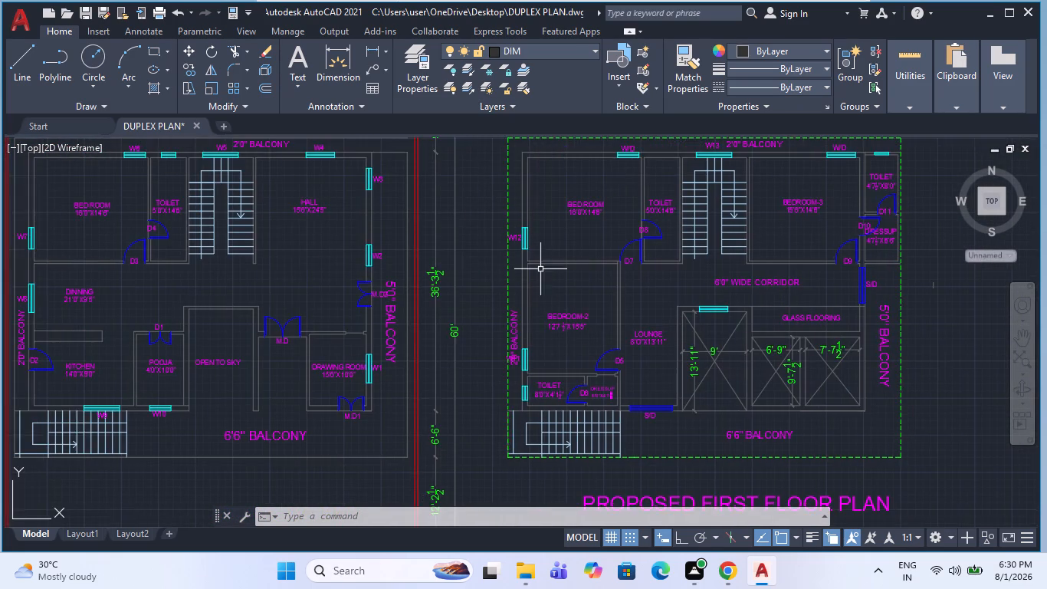
pyautogui.scroll(-1, 549, 282)
pyautogui.moveTo(386, 342); pyautogui.dragTo(442, 340, button='middle')
pyautogui.scroll(-1, 333, 309)
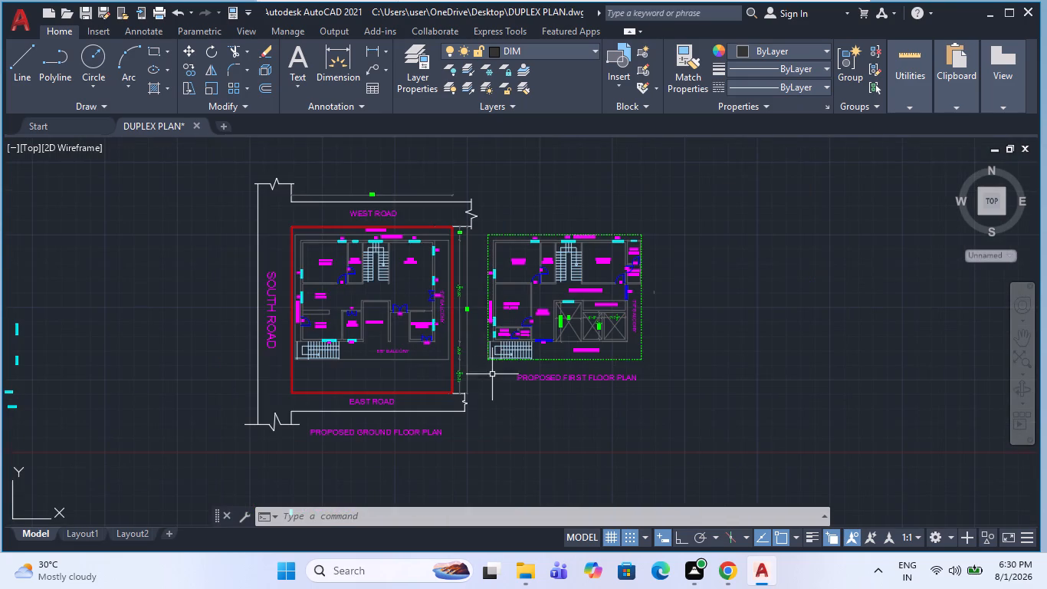
# Underline the whole PROPOSED GROUND FLOOR PLAN title.
pyautogui.scroll(1, 392, 449)
pyautogui.doubleClick(415, 424)
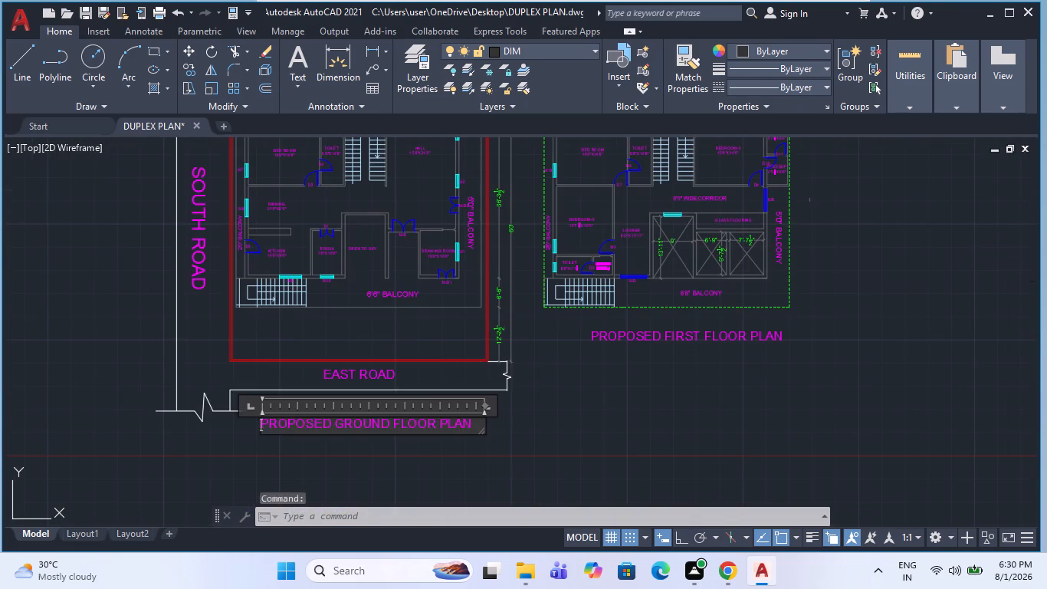
pyautogui.hotkey('ctrl', 'a')
pyautogui.click(271, 70)
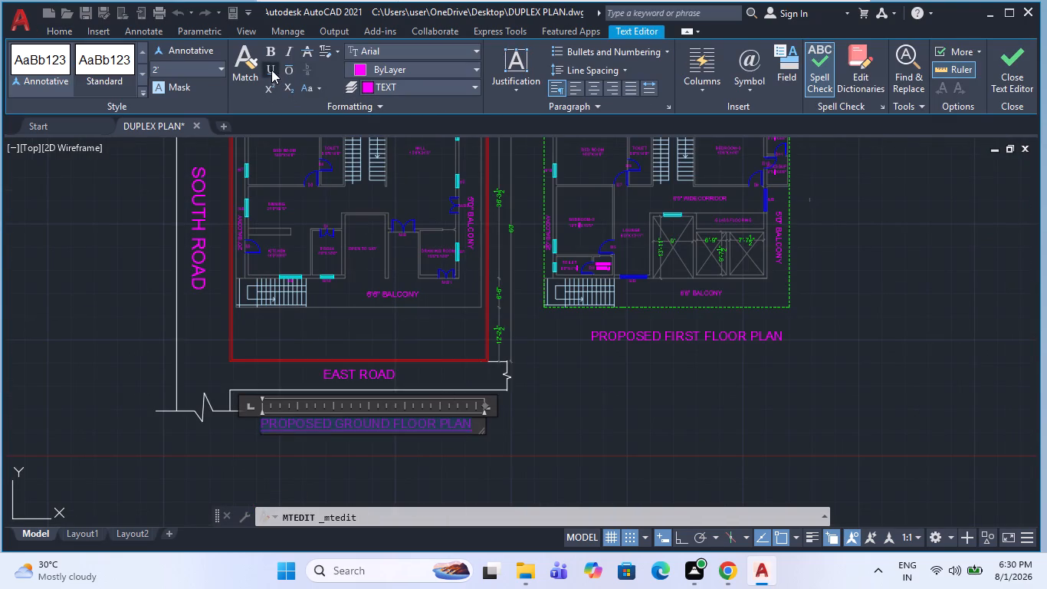
pyautogui.click(545, 442)
pyautogui.press('Escape')
# Underline the whole PROPOSED FIRST FLOOR PLAN title.
pyautogui.doubleClick(653, 339)
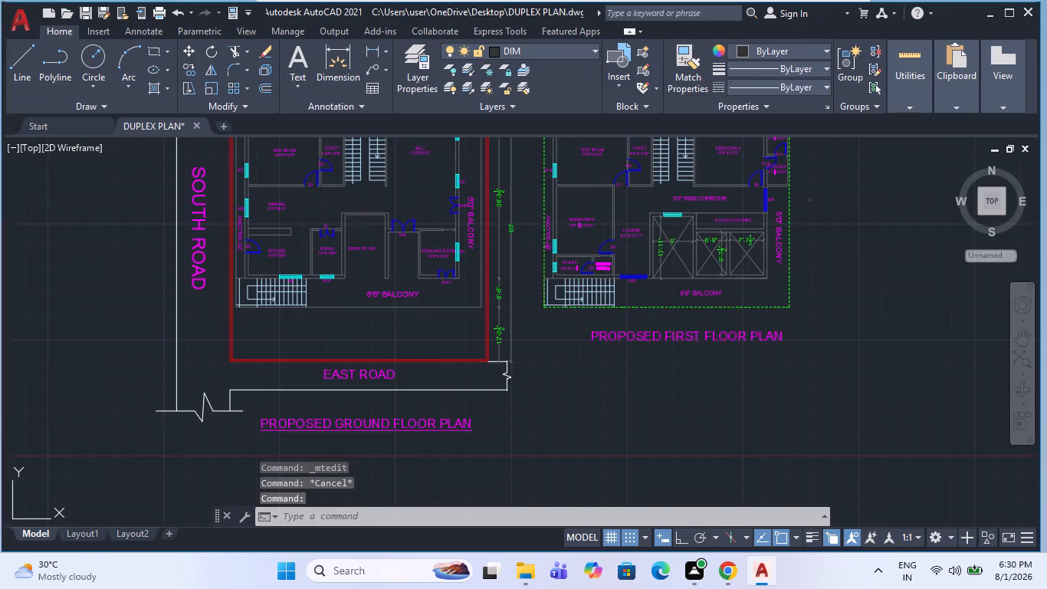
pyautogui.hotkey('ctrl', 'a')
pyautogui.click(268, 64)
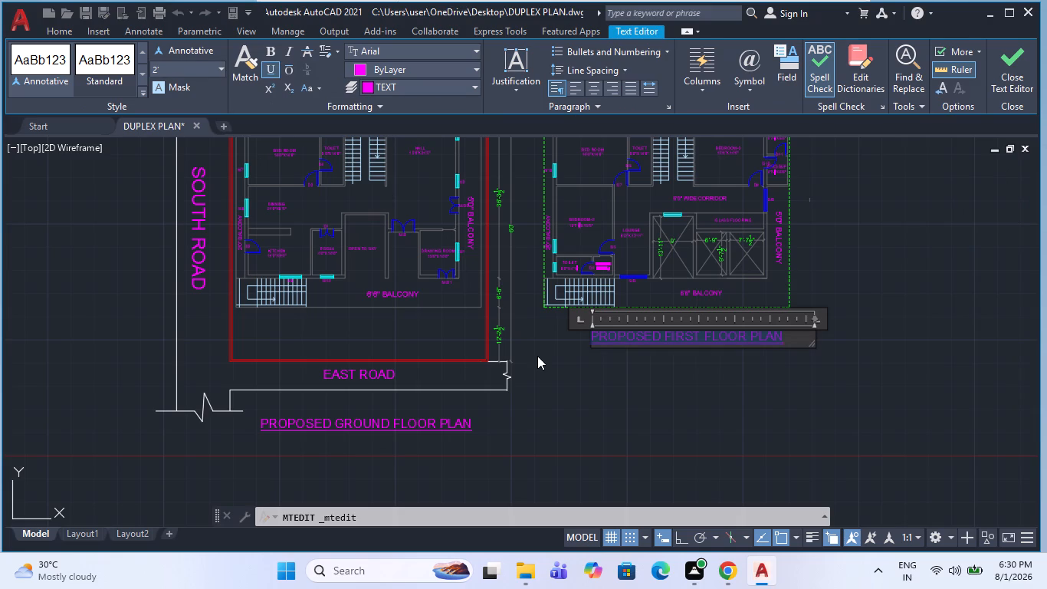
pyautogui.click(537, 356)
pyautogui.press('Escape')
# Move the two loose window pieces below the ground floor plan about 75' leftward, clear of the plan.
pyautogui.scroll(-2, 440, 337)
pyautogui.moveTo(584, 379); pyautogui.dragTo(506, 319, button='middle')
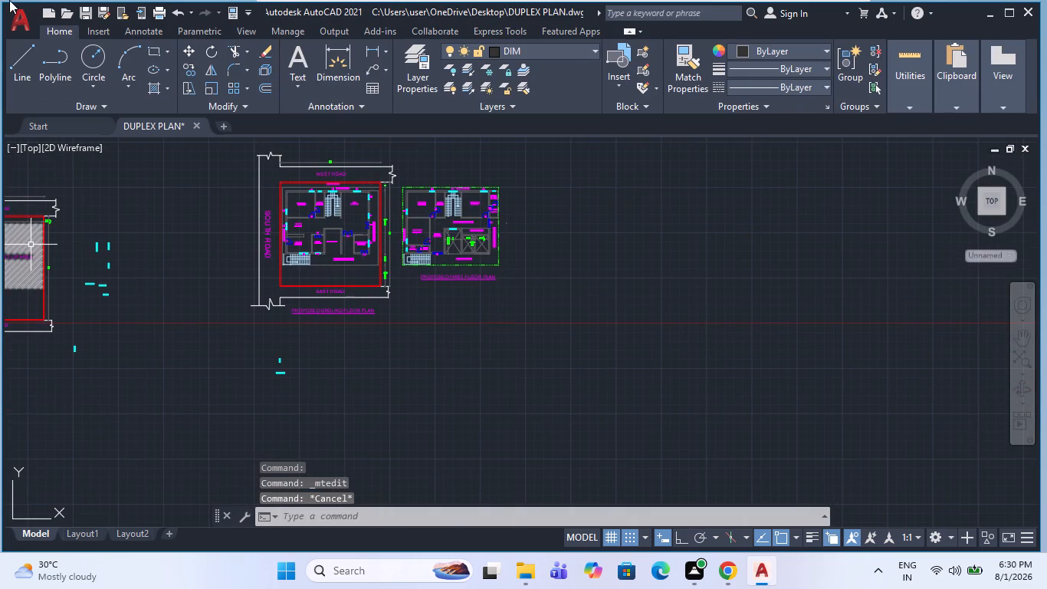
pyautogui.moveTo(386, 289); pyautogui.dragTo(390, 311, button='middle')
pyautogui.scroll(1, 284, 406)
pyautogui.click(323, 413)
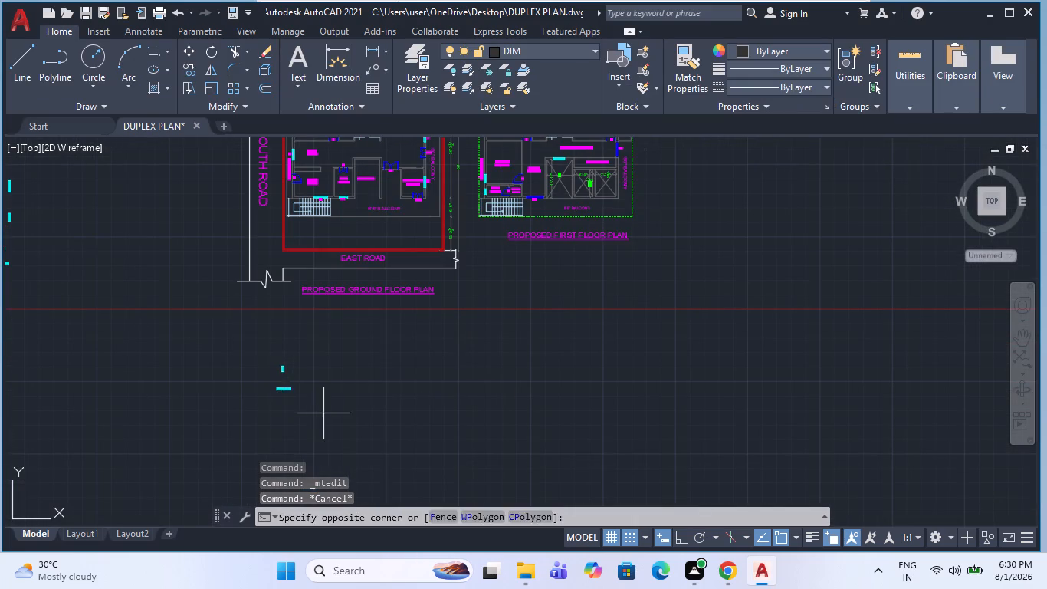
pyautogui.click(202, 327)
pyautogui.press('m')
pyautogui.press('space')
pyautogui.click(327, 382)
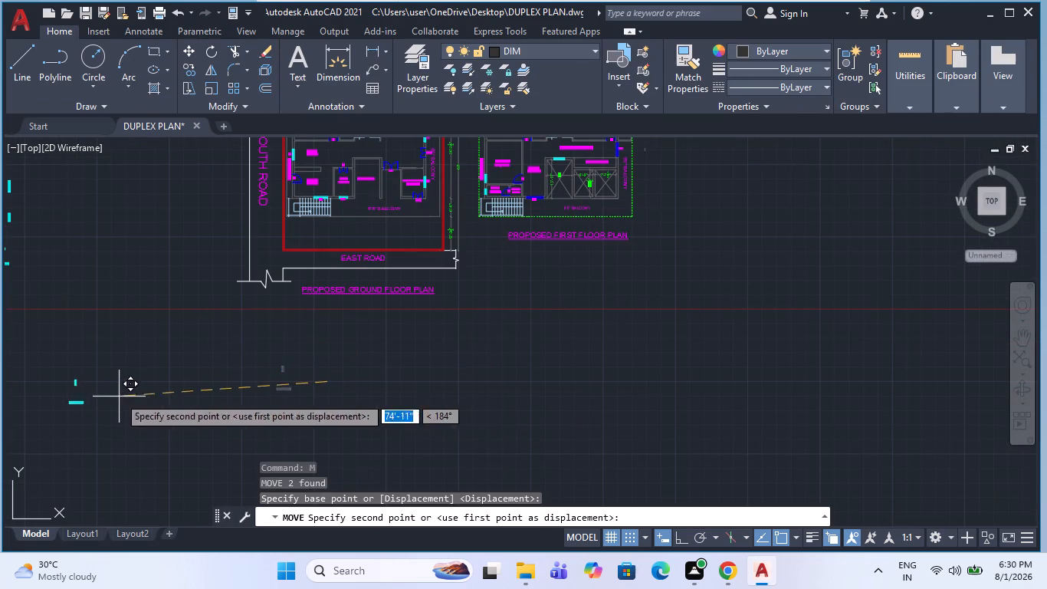
pyautogui.click(119, 397)
pyautogui.press('Escape')
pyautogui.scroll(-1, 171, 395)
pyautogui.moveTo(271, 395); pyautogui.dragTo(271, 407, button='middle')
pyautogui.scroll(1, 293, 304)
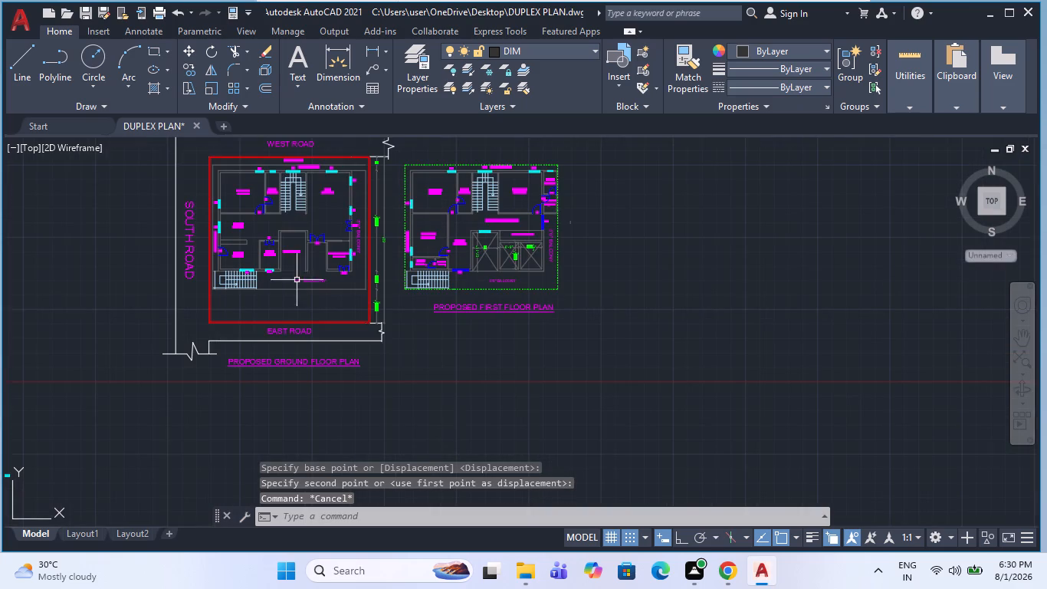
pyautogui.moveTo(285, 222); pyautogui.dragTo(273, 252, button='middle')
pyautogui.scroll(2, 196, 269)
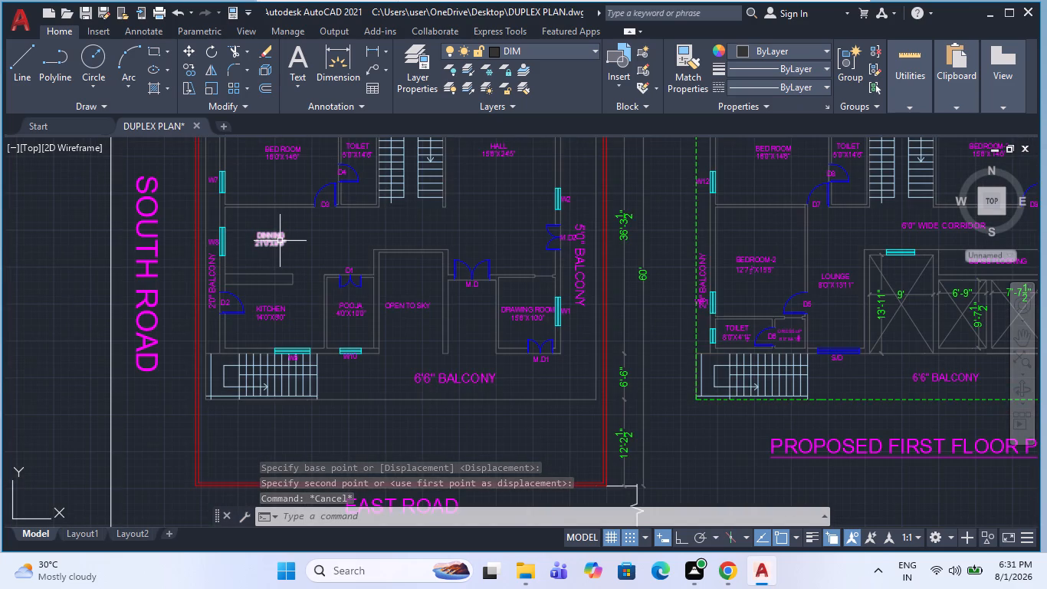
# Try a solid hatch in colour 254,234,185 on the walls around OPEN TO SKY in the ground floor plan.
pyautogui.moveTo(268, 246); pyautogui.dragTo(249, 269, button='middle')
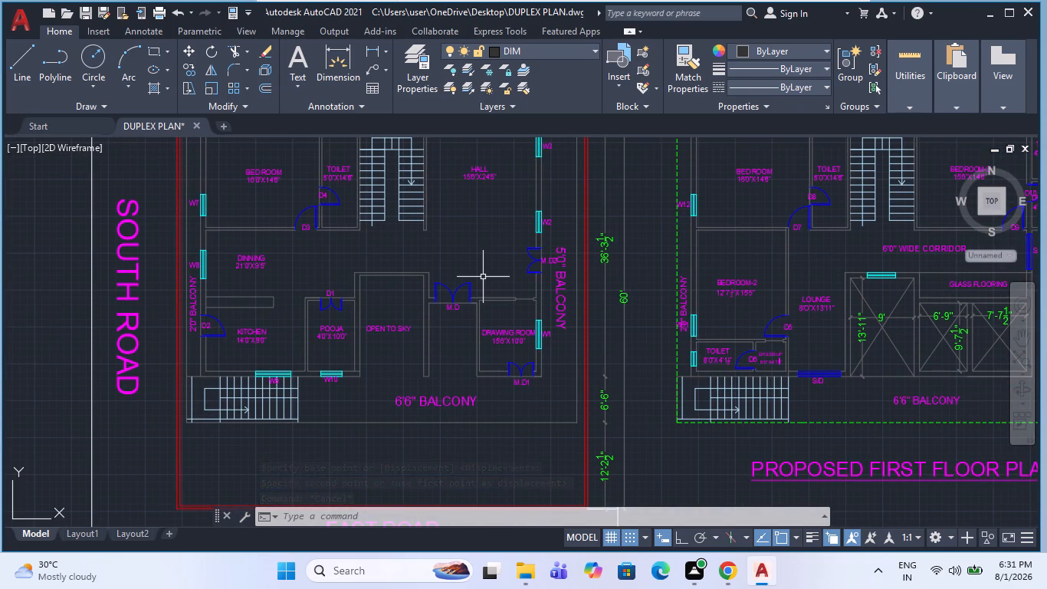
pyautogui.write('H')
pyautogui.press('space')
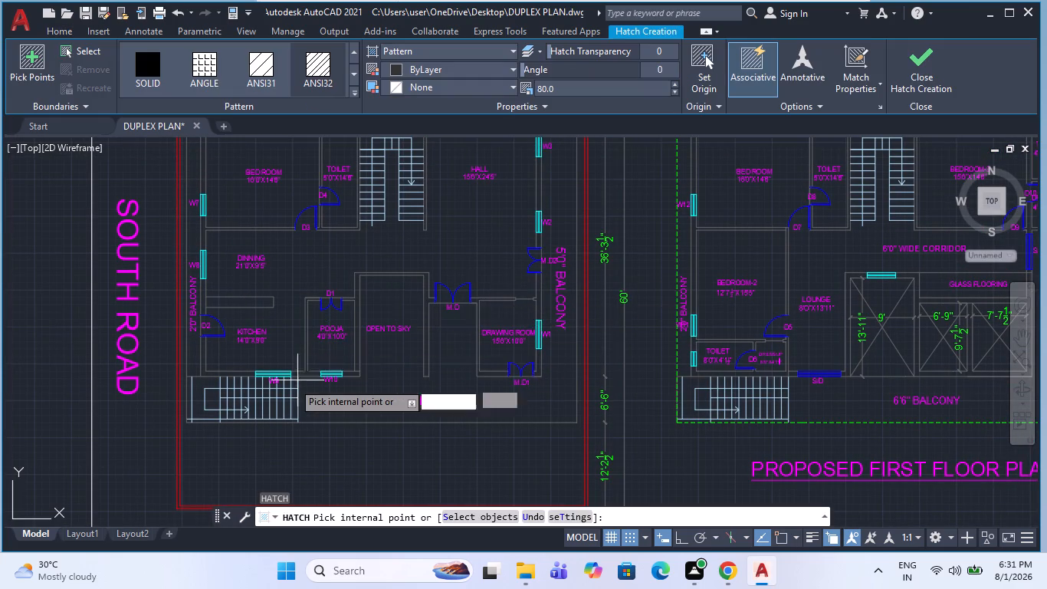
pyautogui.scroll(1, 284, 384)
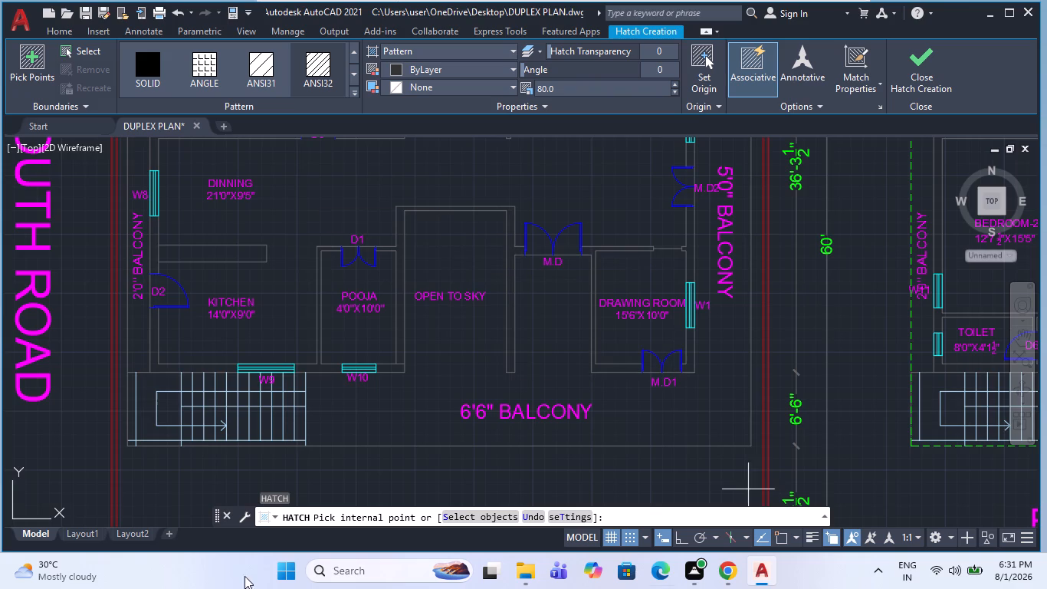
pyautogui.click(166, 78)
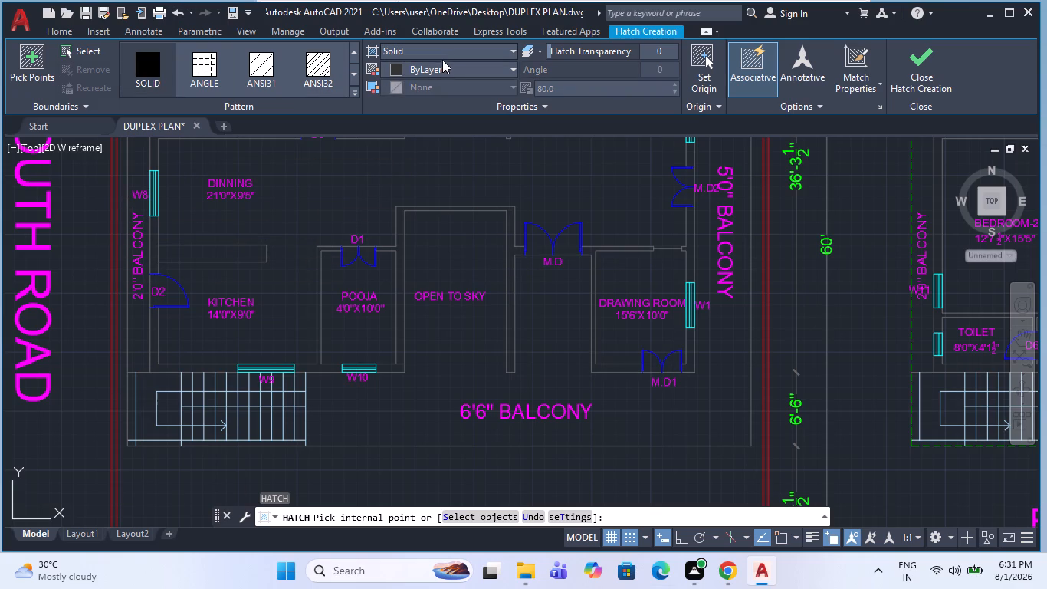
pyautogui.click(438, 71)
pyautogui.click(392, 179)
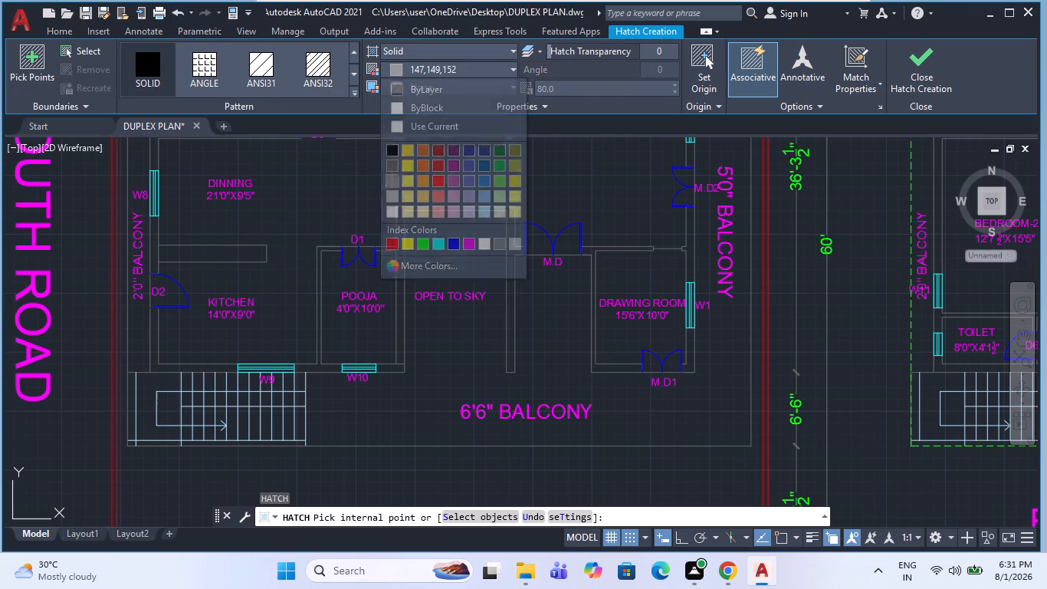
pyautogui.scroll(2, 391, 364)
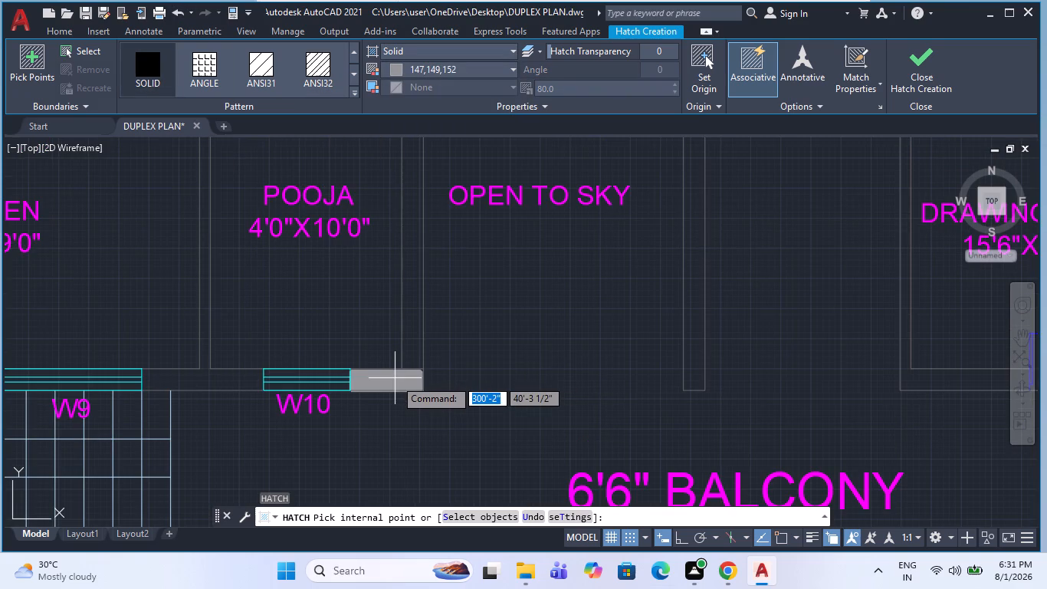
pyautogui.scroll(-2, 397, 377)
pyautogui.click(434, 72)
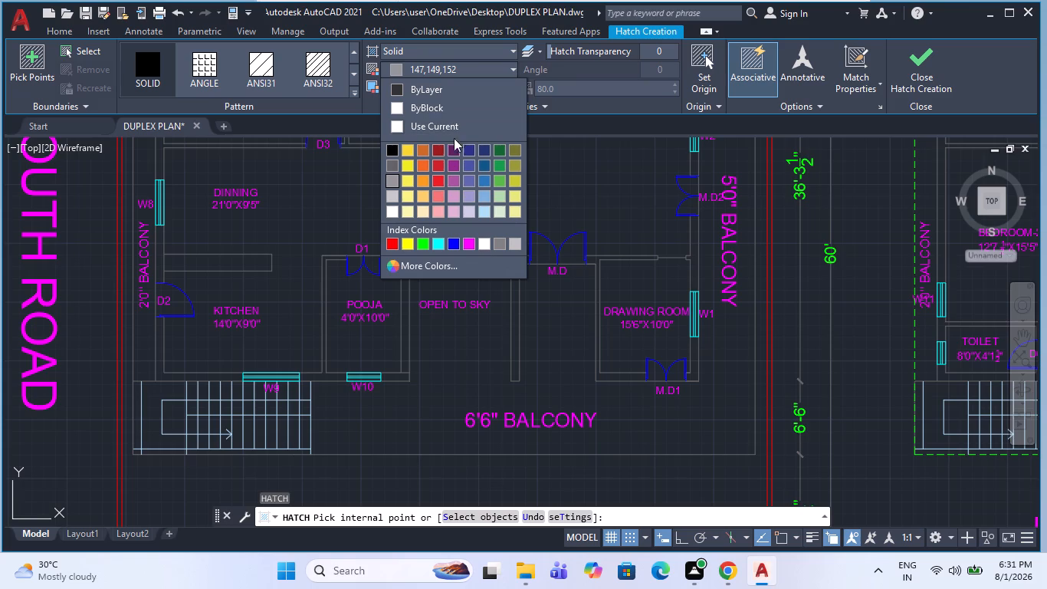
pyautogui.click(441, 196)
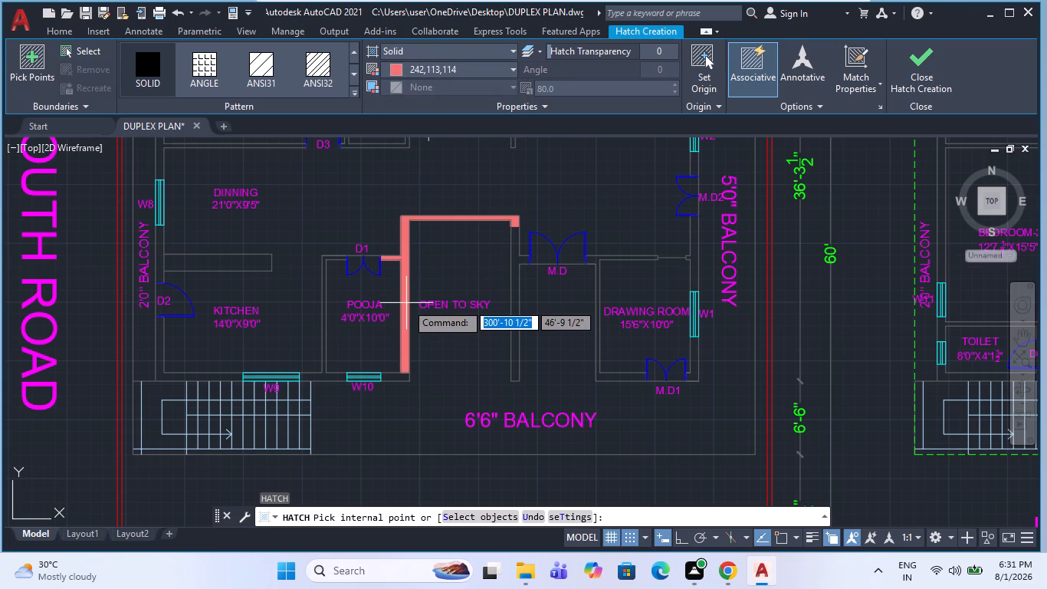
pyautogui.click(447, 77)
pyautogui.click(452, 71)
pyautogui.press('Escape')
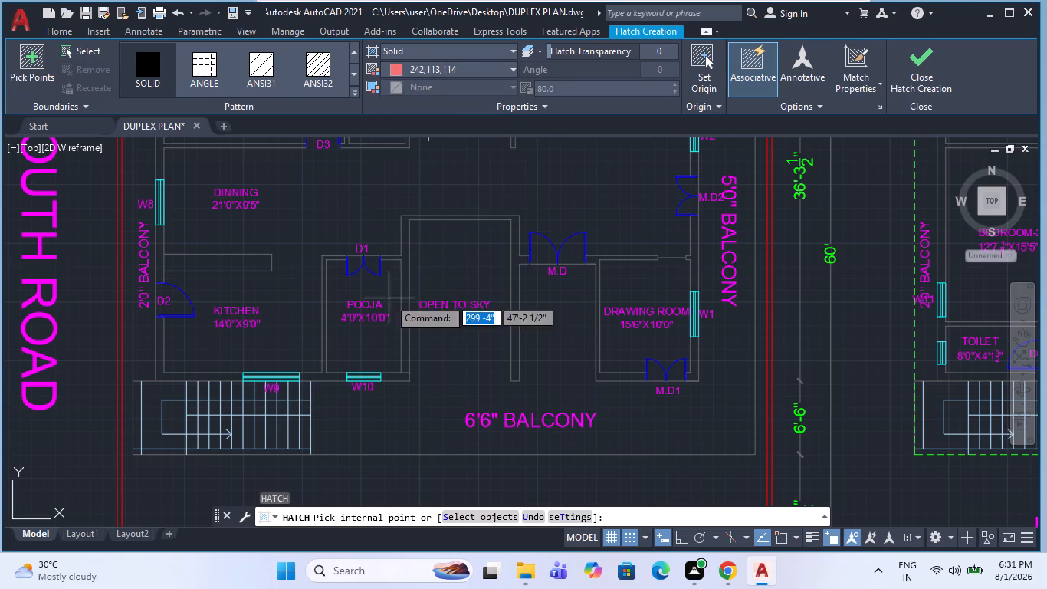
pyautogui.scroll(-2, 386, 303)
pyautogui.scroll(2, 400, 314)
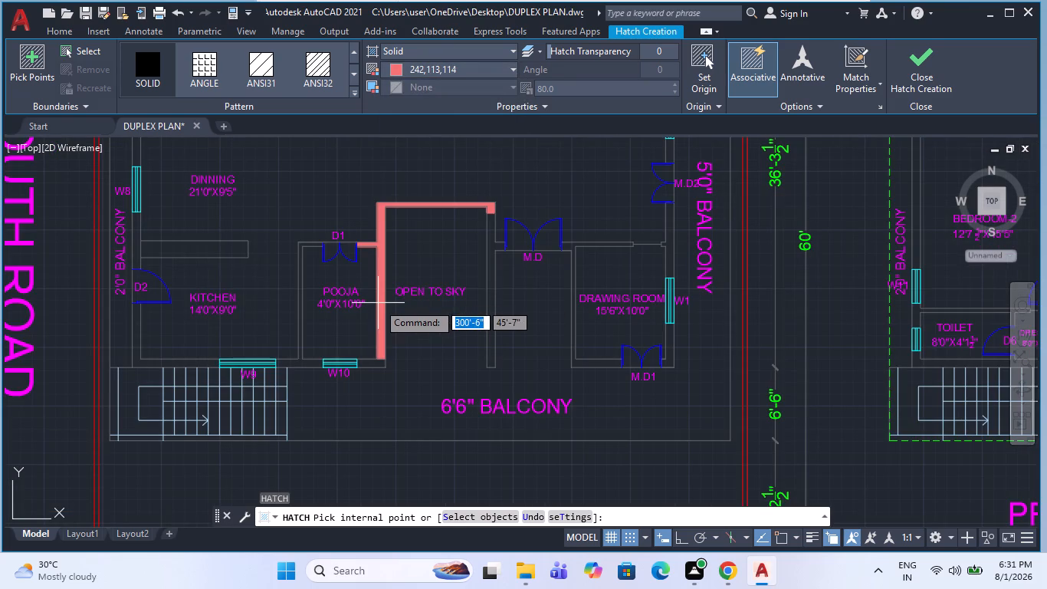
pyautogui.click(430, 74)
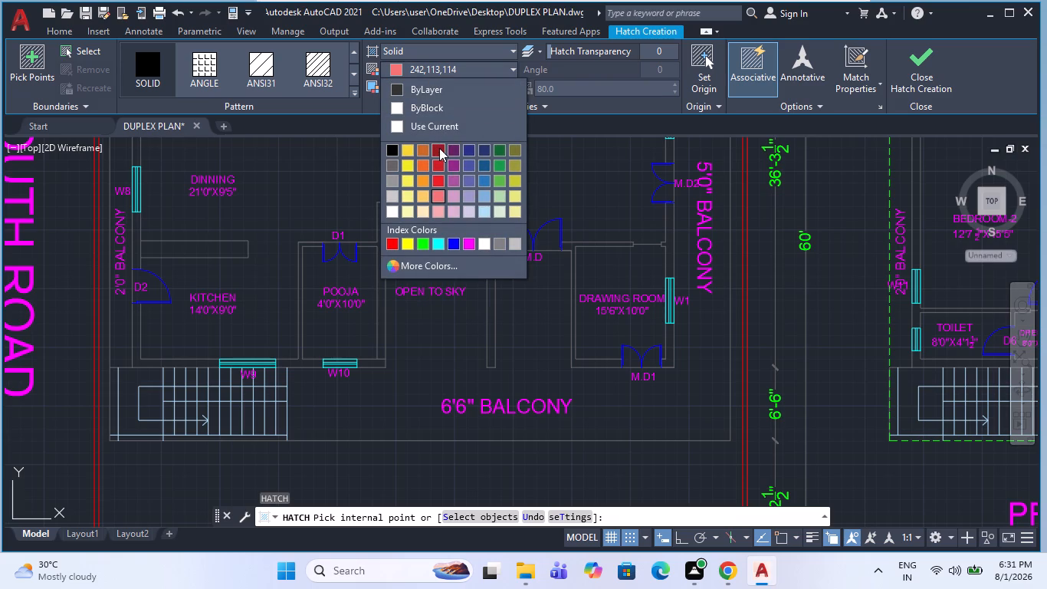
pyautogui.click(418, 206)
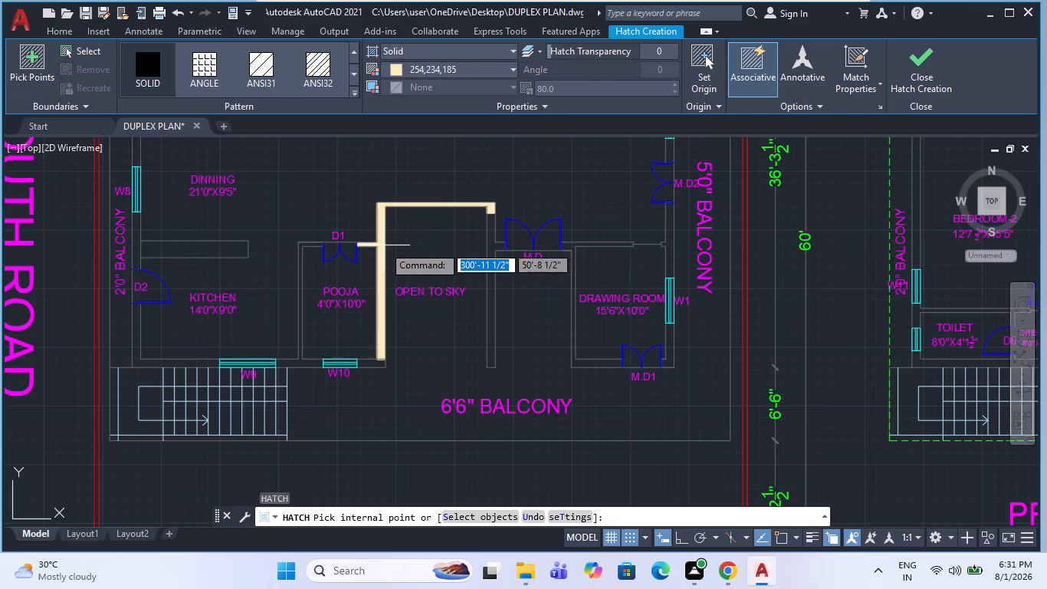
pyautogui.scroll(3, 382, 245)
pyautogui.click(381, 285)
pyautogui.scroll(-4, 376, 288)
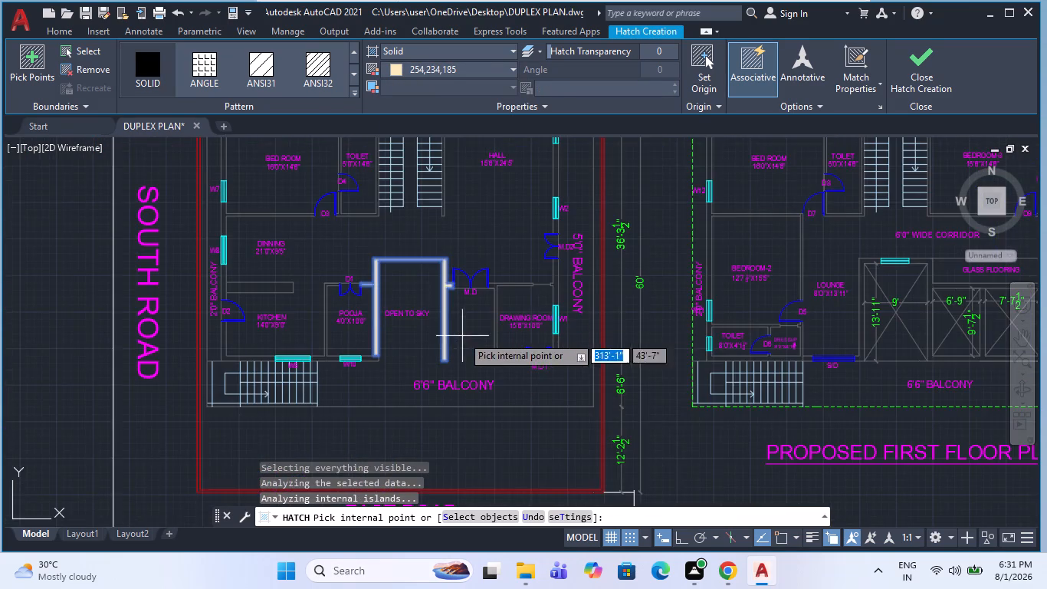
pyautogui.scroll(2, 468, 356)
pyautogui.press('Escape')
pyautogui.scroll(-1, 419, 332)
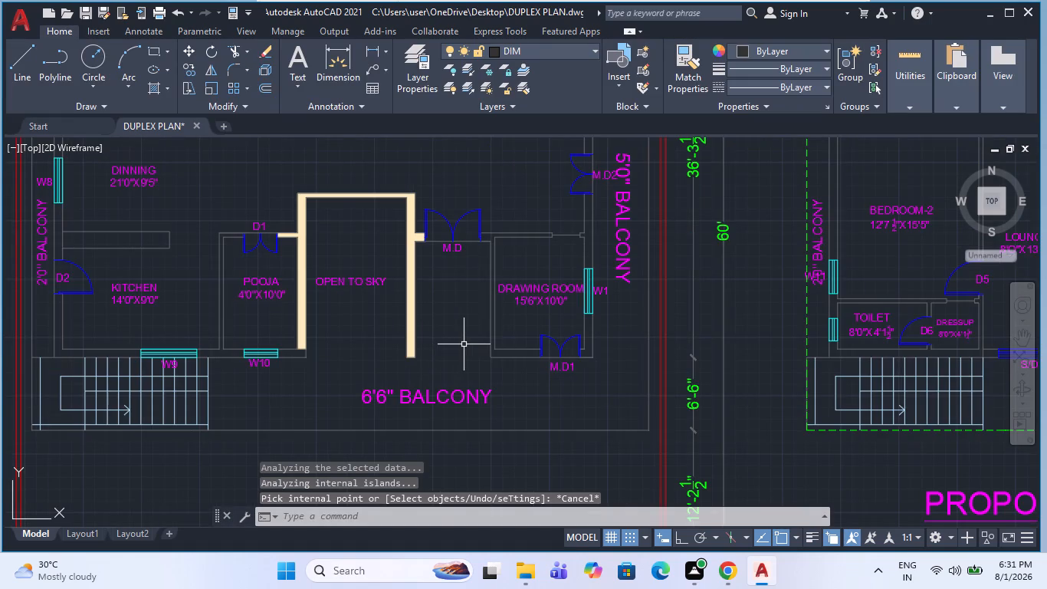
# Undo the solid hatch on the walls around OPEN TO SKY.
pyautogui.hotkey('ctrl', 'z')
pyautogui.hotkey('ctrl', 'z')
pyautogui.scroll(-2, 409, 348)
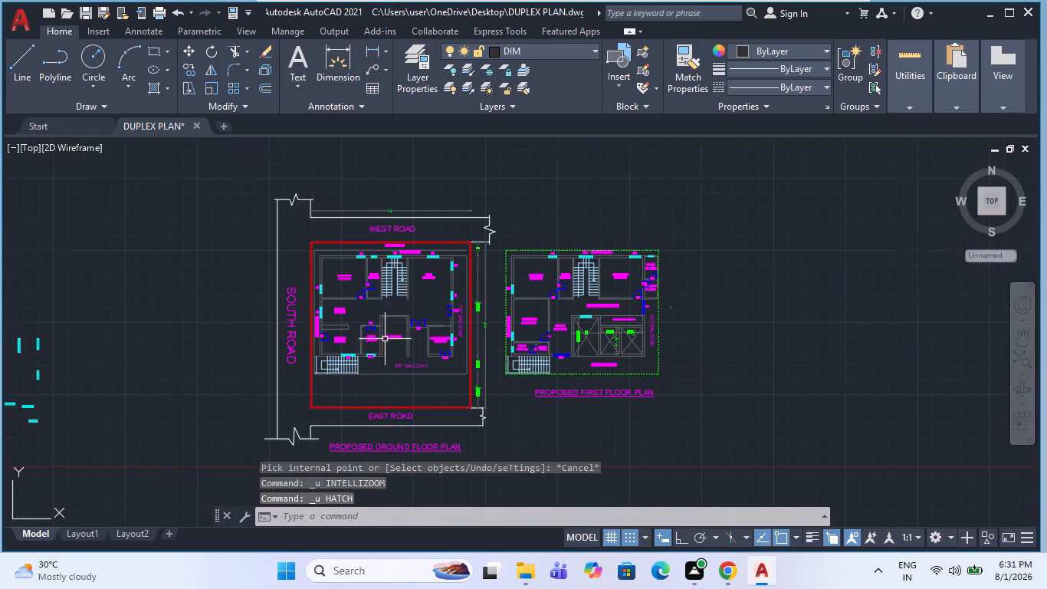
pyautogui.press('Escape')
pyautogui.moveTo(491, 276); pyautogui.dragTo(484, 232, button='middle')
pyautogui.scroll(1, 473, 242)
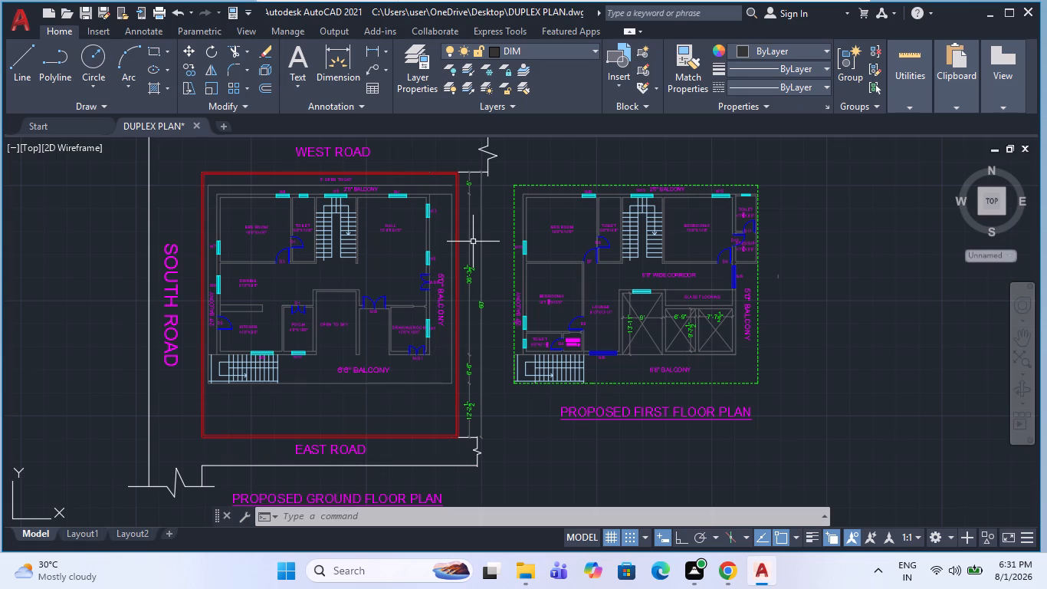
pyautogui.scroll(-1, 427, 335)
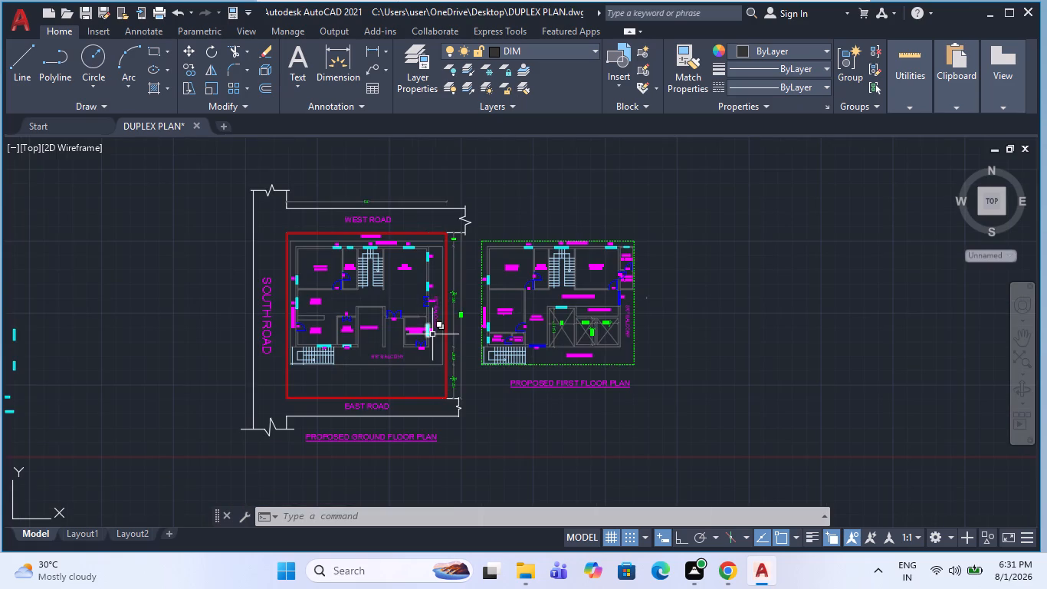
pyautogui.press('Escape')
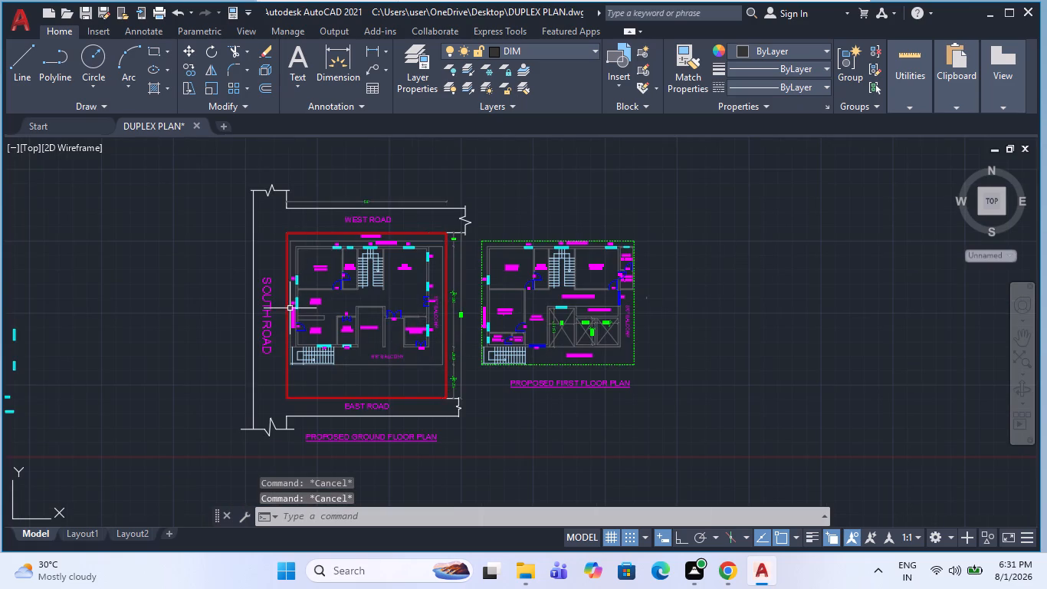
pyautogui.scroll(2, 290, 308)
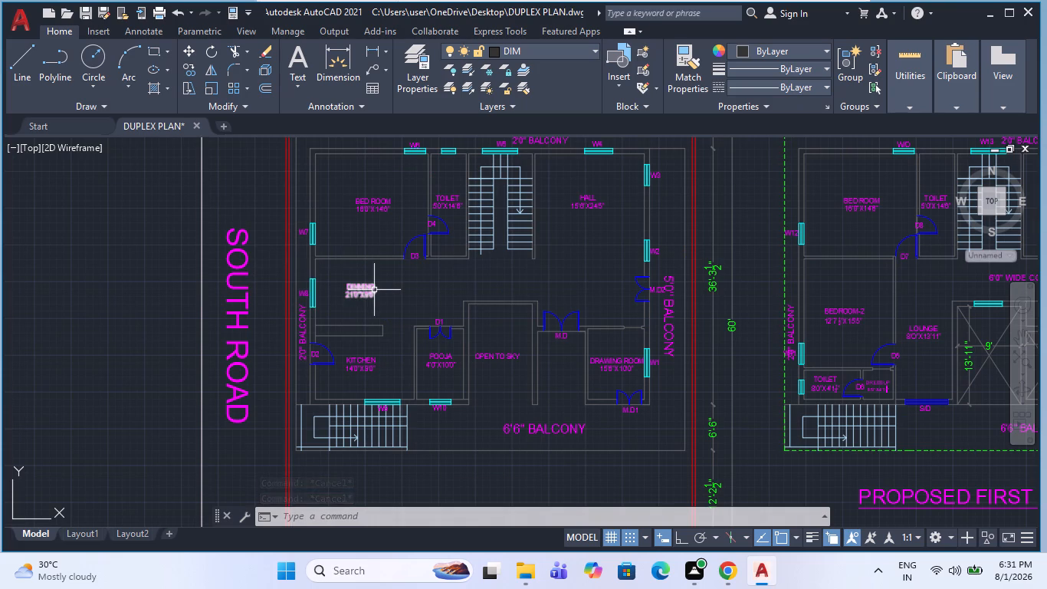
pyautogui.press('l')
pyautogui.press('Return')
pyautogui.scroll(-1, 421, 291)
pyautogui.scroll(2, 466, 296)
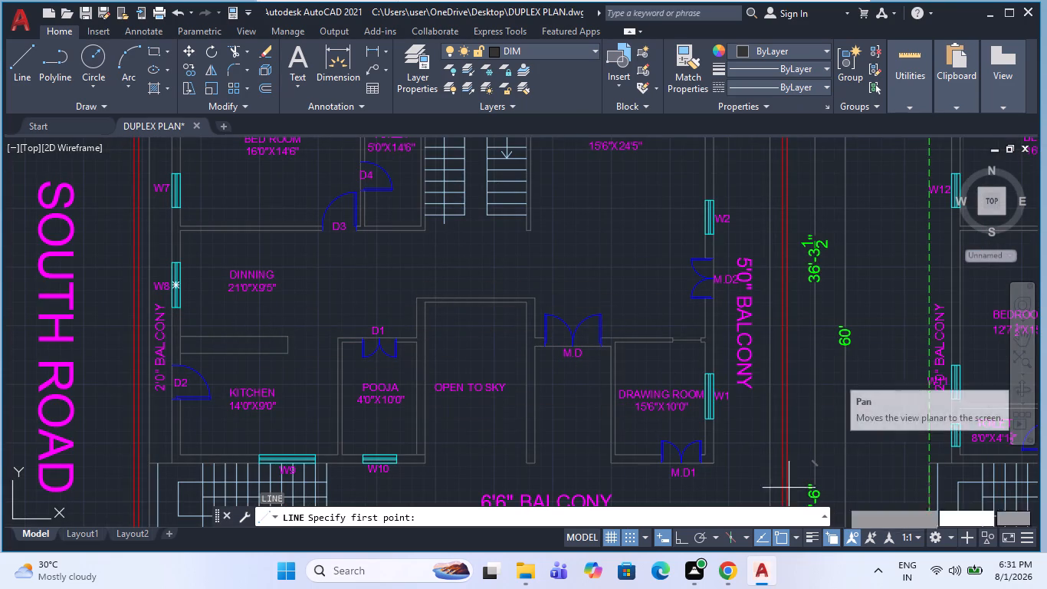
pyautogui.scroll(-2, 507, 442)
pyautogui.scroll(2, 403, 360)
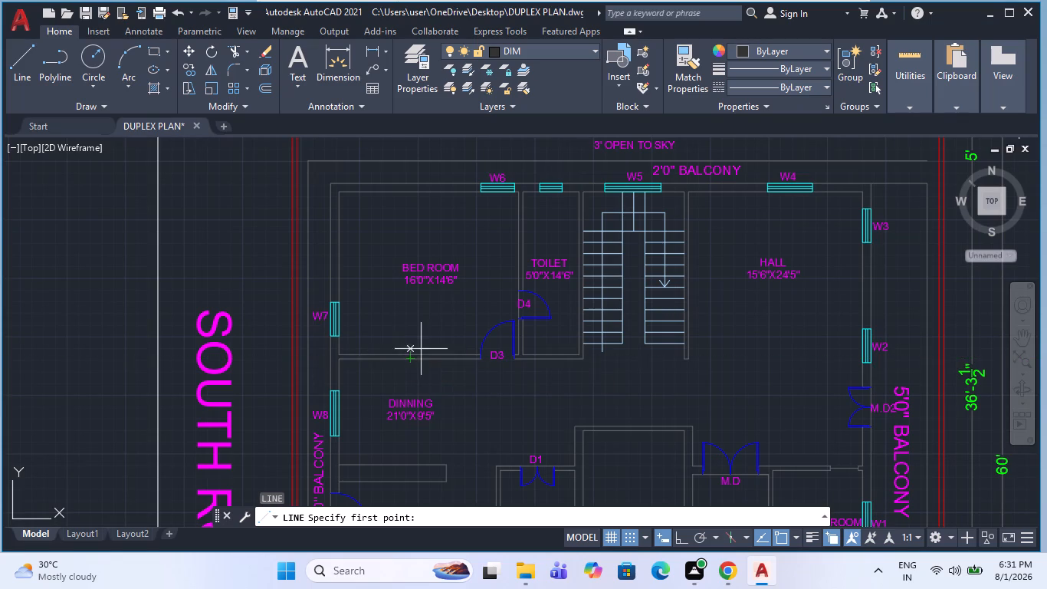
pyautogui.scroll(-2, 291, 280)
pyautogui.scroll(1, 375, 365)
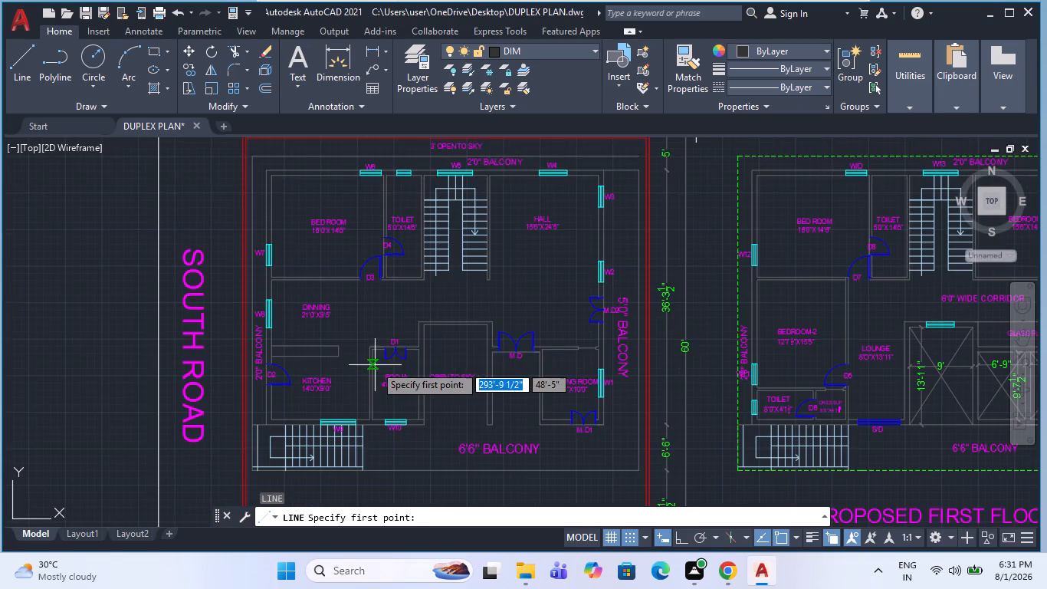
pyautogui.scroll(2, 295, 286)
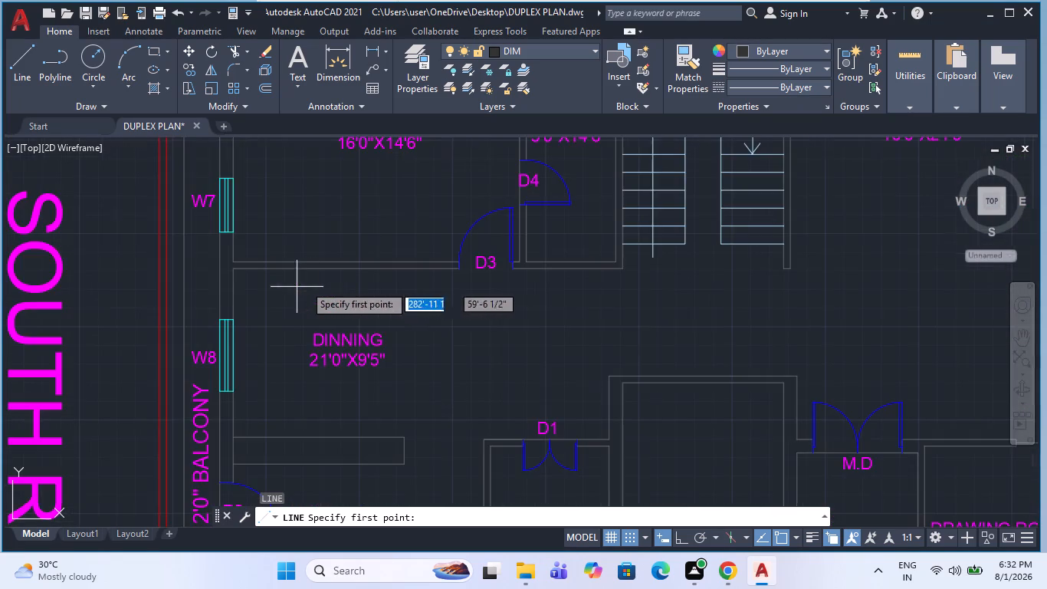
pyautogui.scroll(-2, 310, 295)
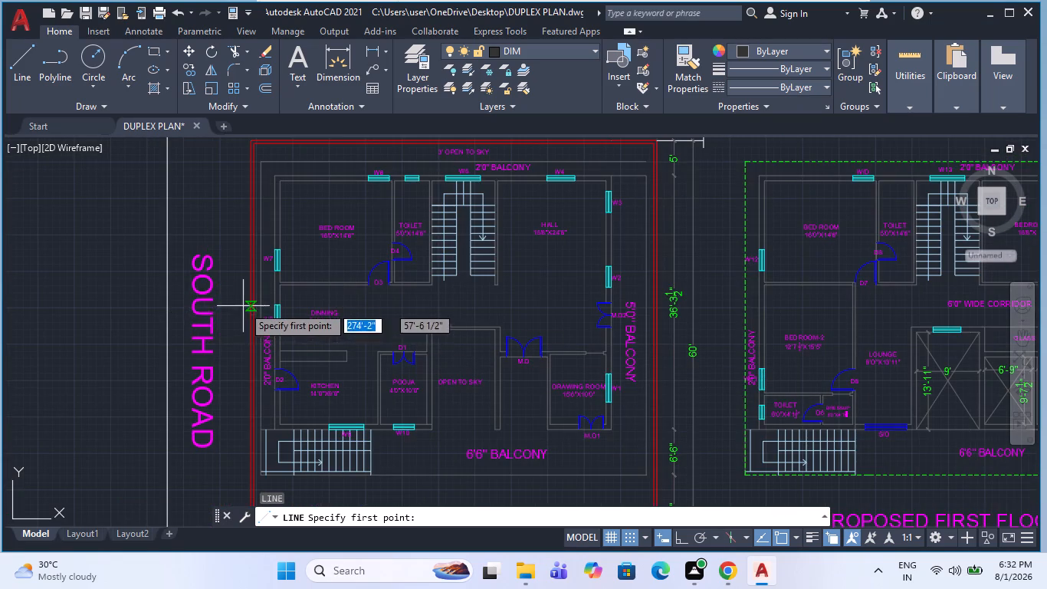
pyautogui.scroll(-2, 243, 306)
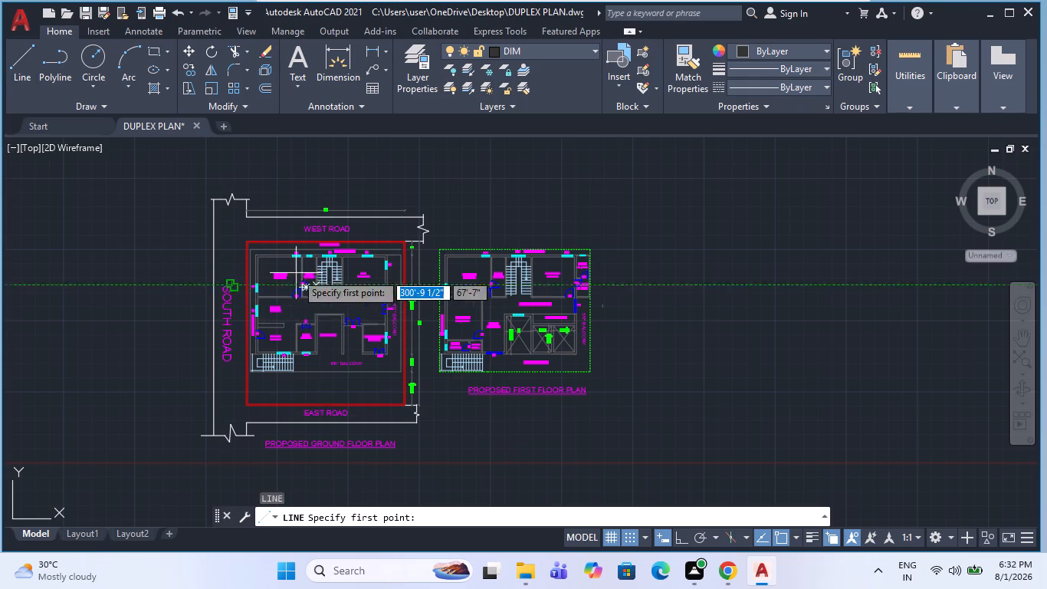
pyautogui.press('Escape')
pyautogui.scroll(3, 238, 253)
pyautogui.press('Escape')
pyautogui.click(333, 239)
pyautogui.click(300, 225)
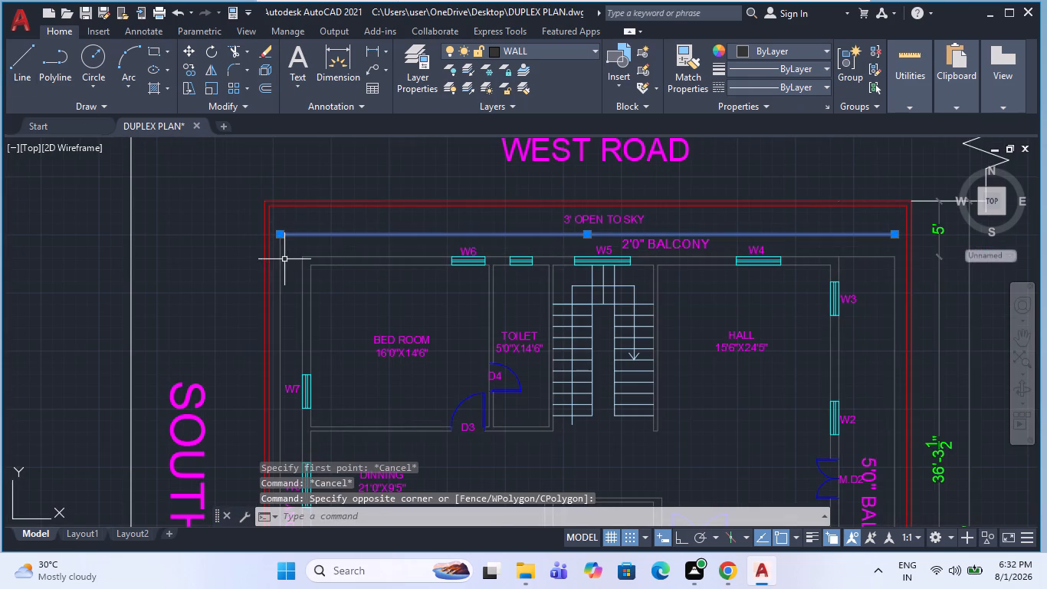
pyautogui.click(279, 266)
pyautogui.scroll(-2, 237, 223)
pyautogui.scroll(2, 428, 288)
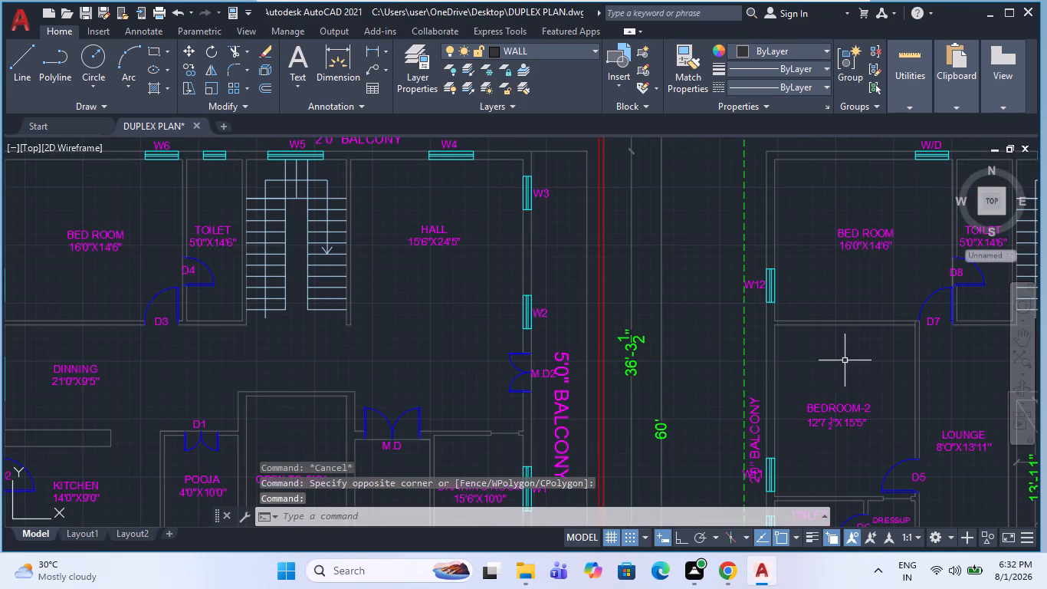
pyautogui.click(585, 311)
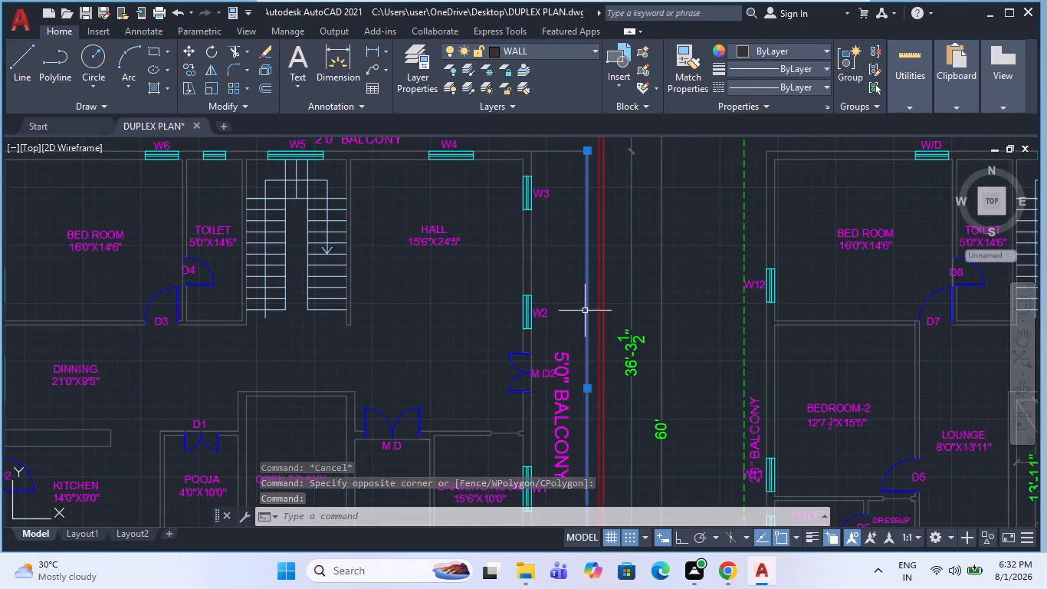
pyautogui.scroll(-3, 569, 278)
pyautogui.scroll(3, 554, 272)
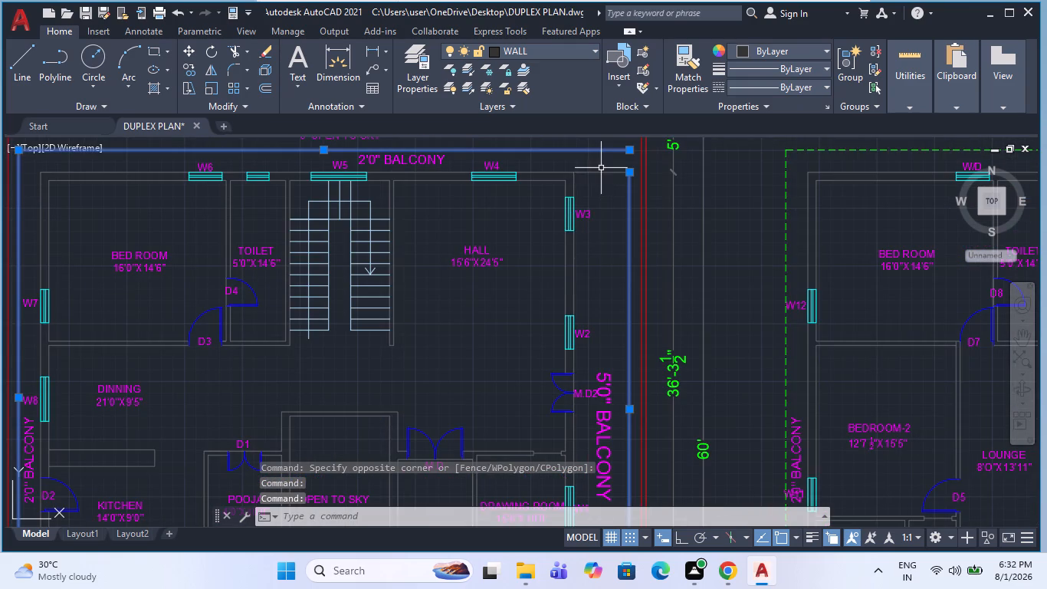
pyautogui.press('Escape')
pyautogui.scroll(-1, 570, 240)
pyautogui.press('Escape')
# Fillet the outer lines of the ground floor's 2'0" and 5'0" balconies with zero radius into a closed sharp corner near W3.
pyautogui.scroll(1, 594, 182)
pyautogui.press('f')
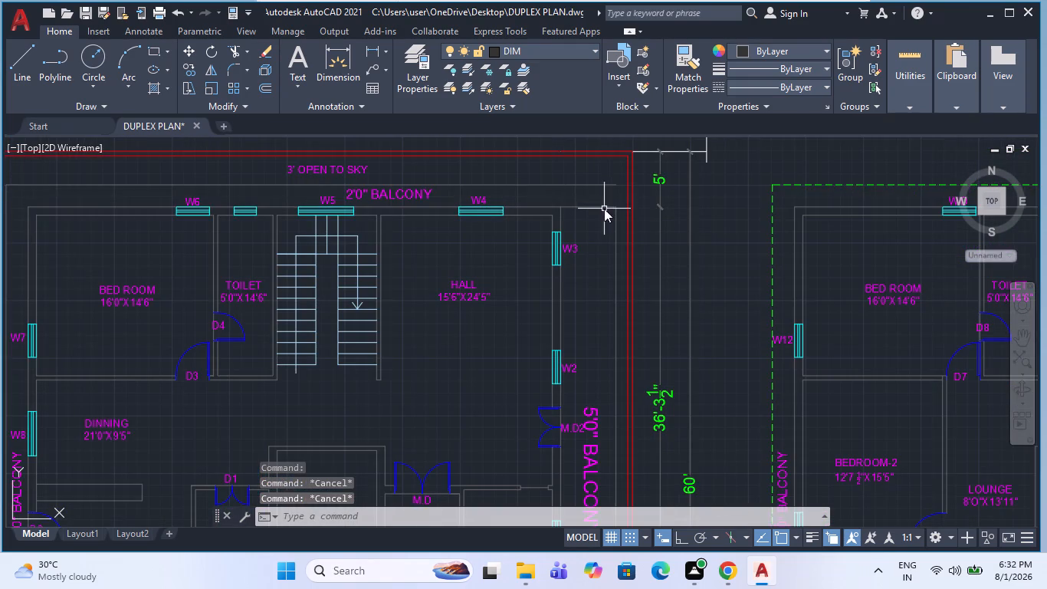
pyautogui.press('space')
pyautogui.click(596, 187)
pyautogui.click(596, 186)
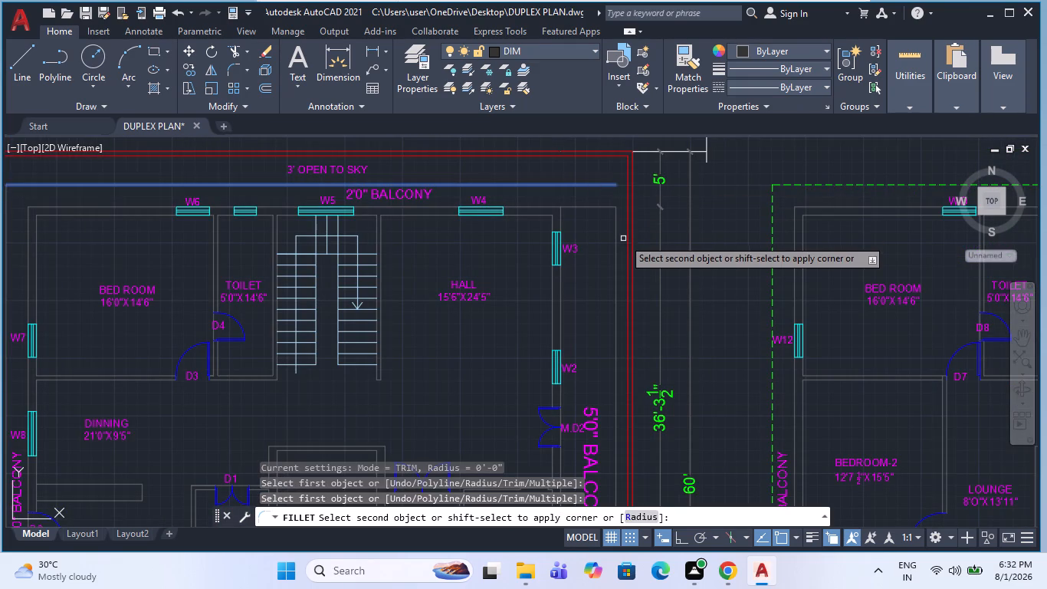
pyautogui.click(615, 246)
pyautogui.press('Escape')
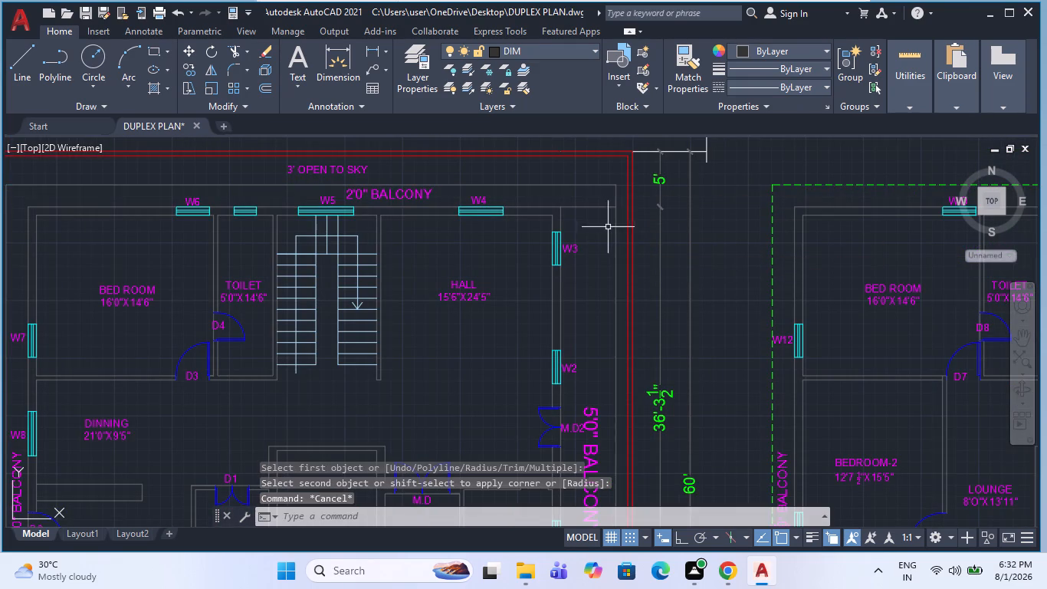
# Trim the leftover wall line crossing the 5'0" balcony between the hall corner and the outer balcony line near W3.
pyautogui.click(600, 211)
pyautogui.click(598, 197)
pyautogui.press('Escape')
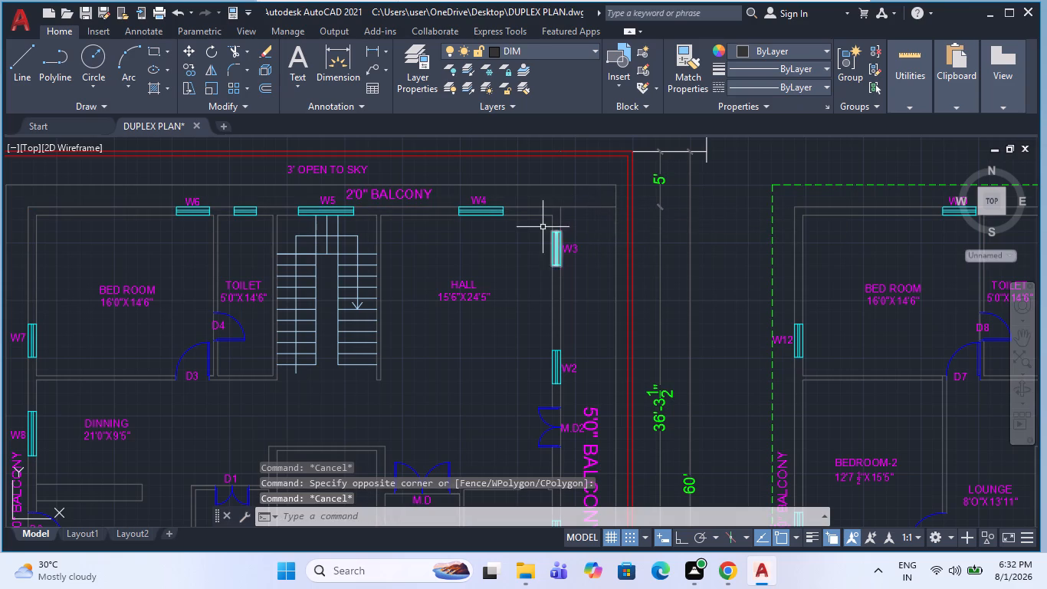
pyautogui.press('t')
pyautogui.press('r')
pyautogui.press('space')
pyautogui.click(579, 206)
pyautogui.press('Escape')
pyautogui.scroll(-3, 581, 199)
pyautogui.press('Escape')
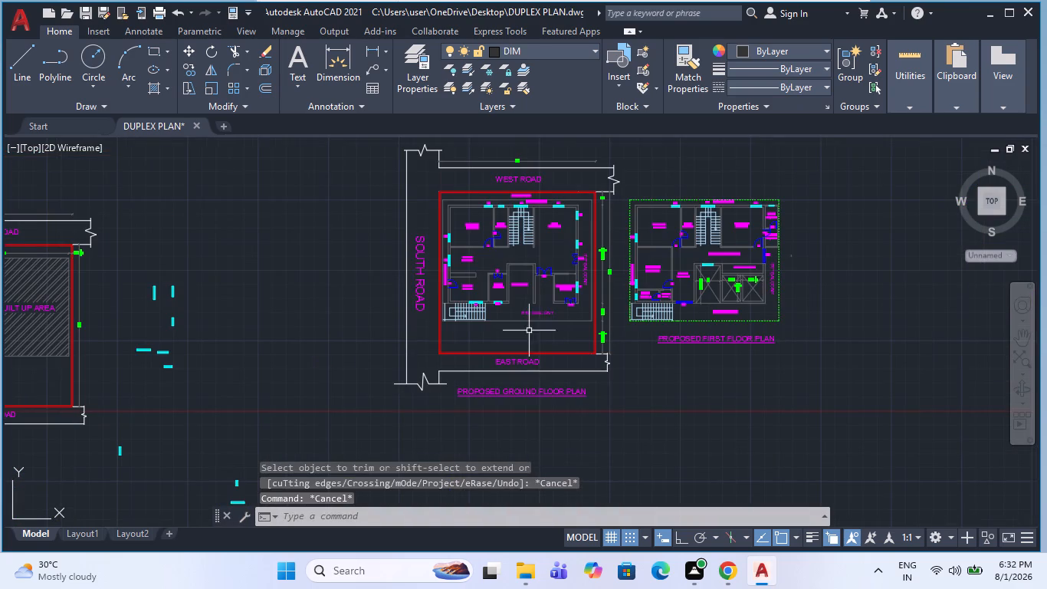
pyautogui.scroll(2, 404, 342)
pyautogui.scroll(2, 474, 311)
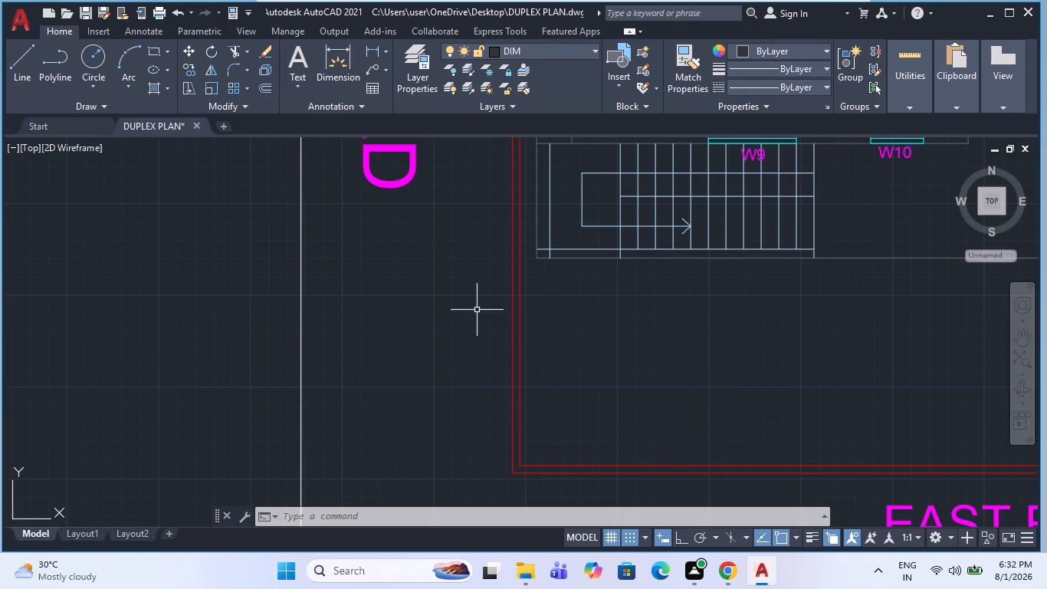
# Draw a line 4.5" up from the boundary wall's inner corner by SOUTH ROAD and EAST ROAD, continuing square across to the outer wall line.
pyautogui.press('l')
pyautogui.press('Return')
pyautogui.scroll(2, 539, 485)
pyautogui.click(493, 436)
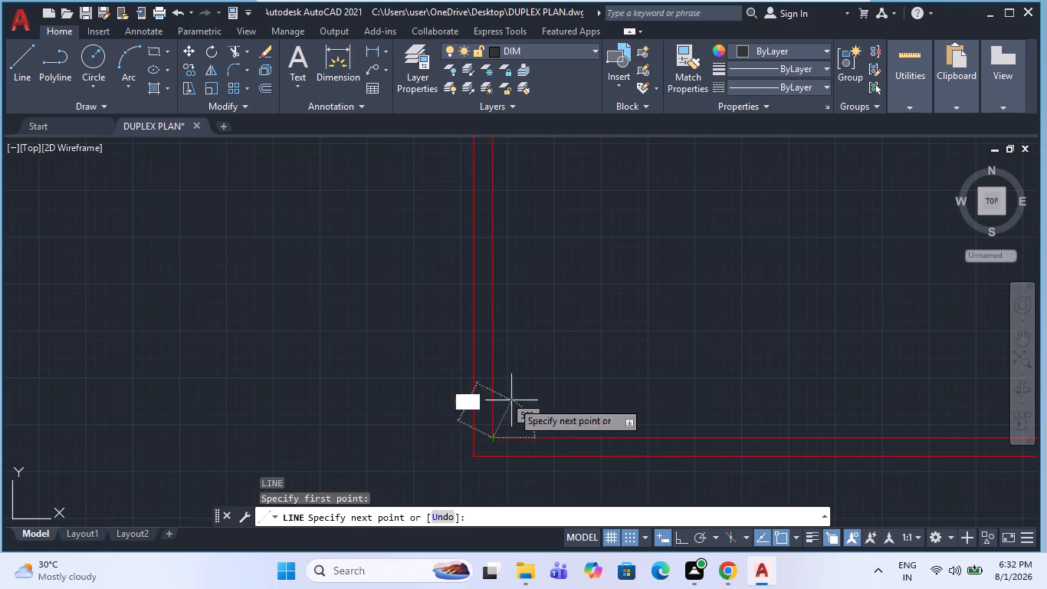
pyautogui.press('F6')
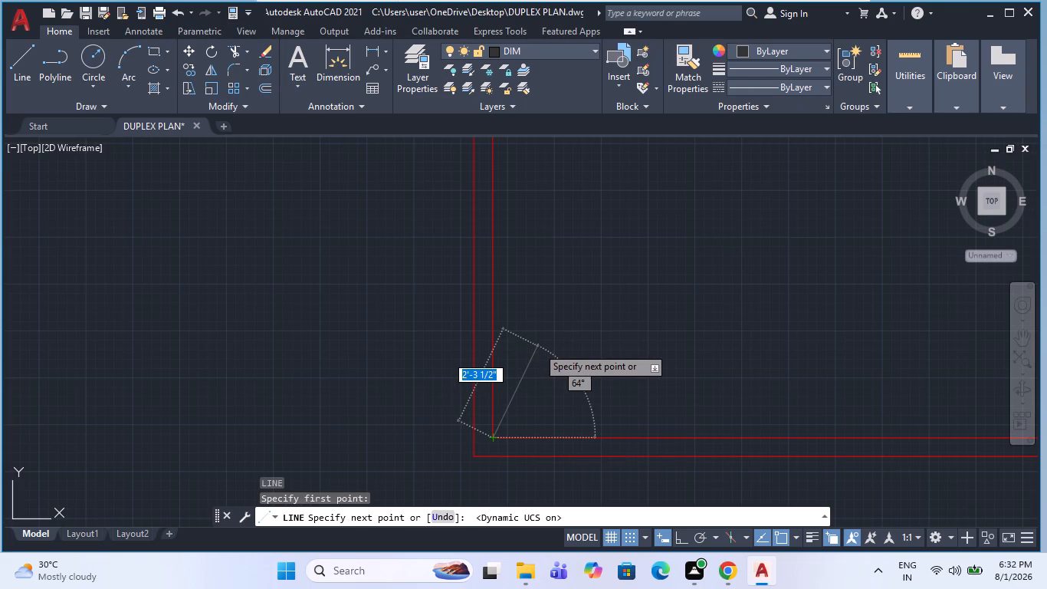
pyautogui.press('F6')
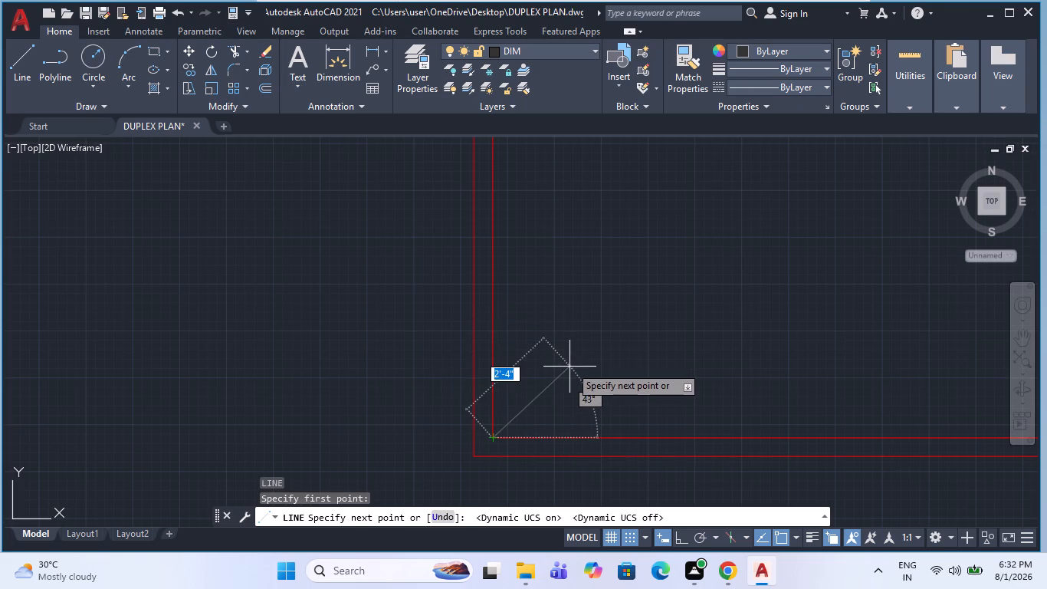
pyautogui.press('F8')
pyautogui.press('4')
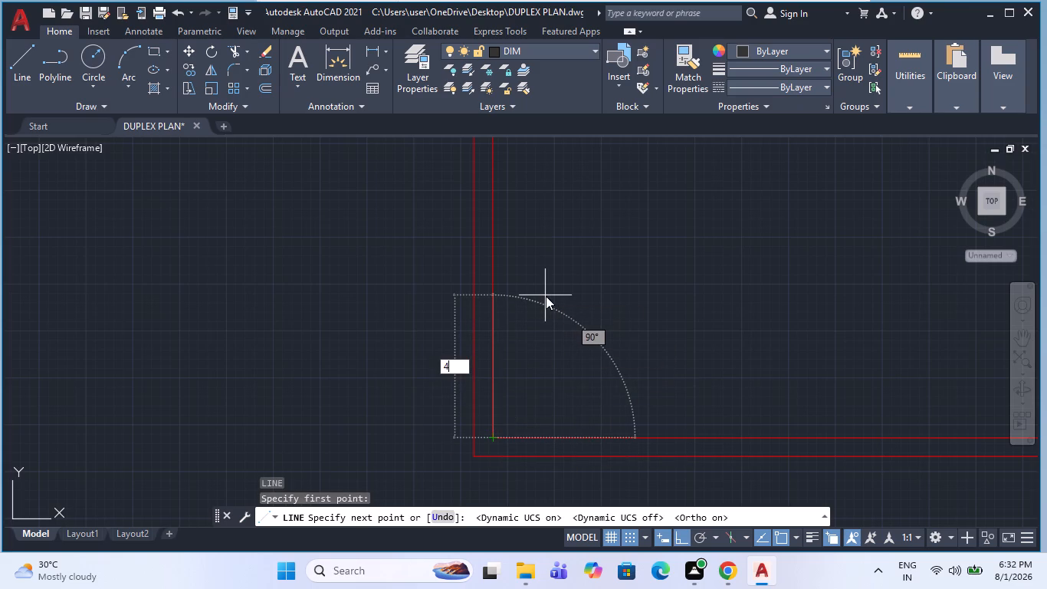
pyautogui.press('.')
pyautogui.press('5')
pyautogui.press('Return')
pyautogui.scroll(2, 493, 439)
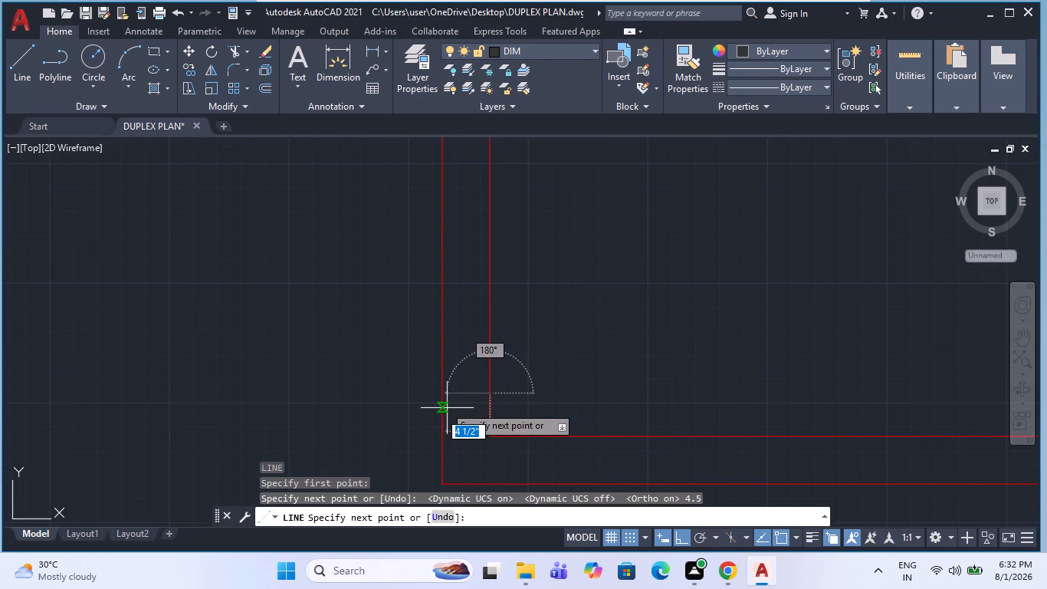
pyautogui.scroll(2, 445, 449)
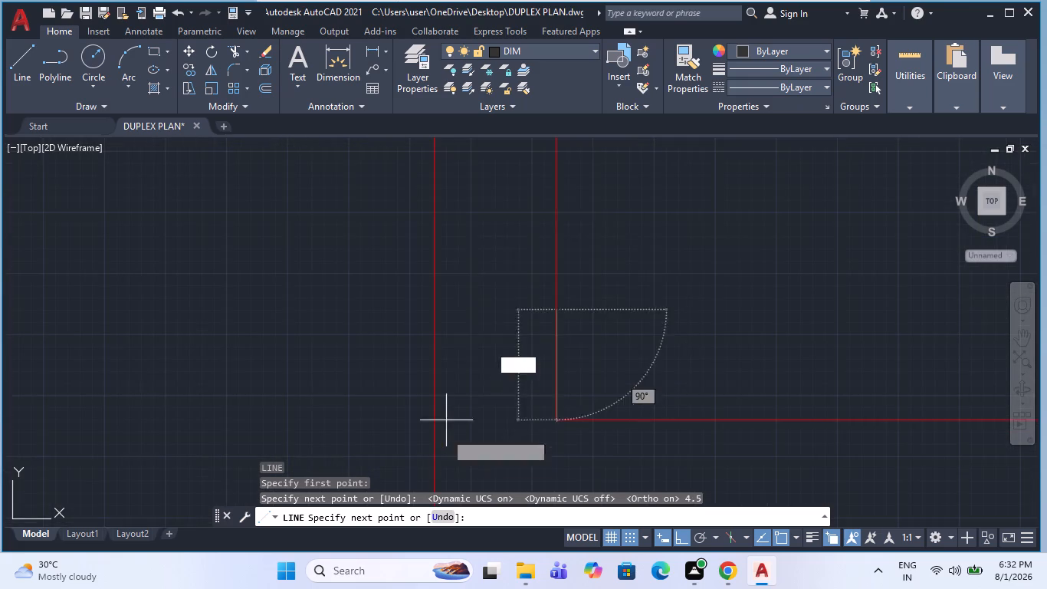
pyautogui.click(435, 309)
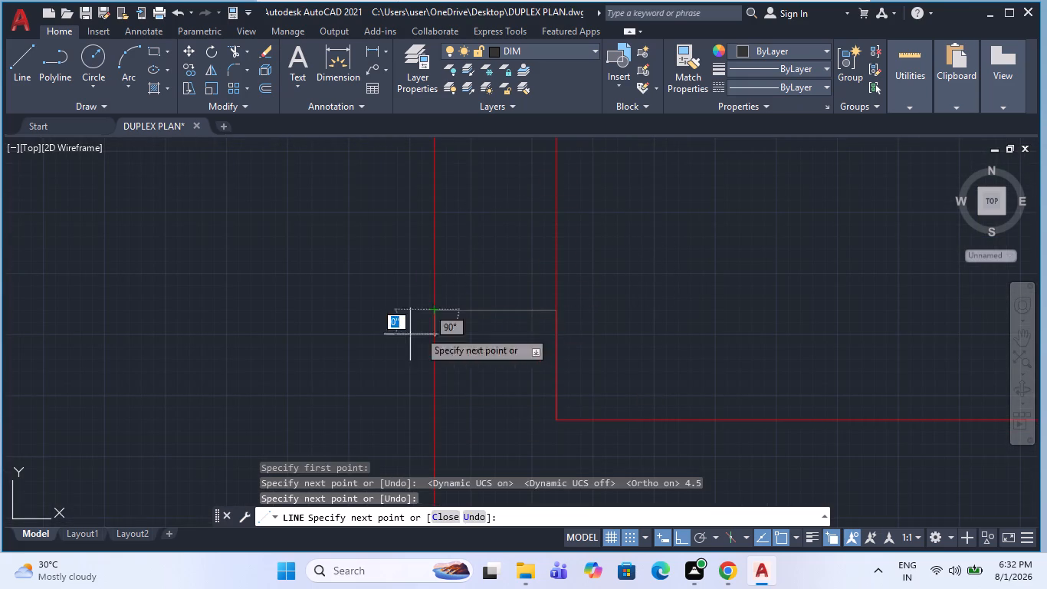
pyautogui.press('Escape')
pyautogui.scroll(-2, 389, 382)
pyautogui.press('Escape')
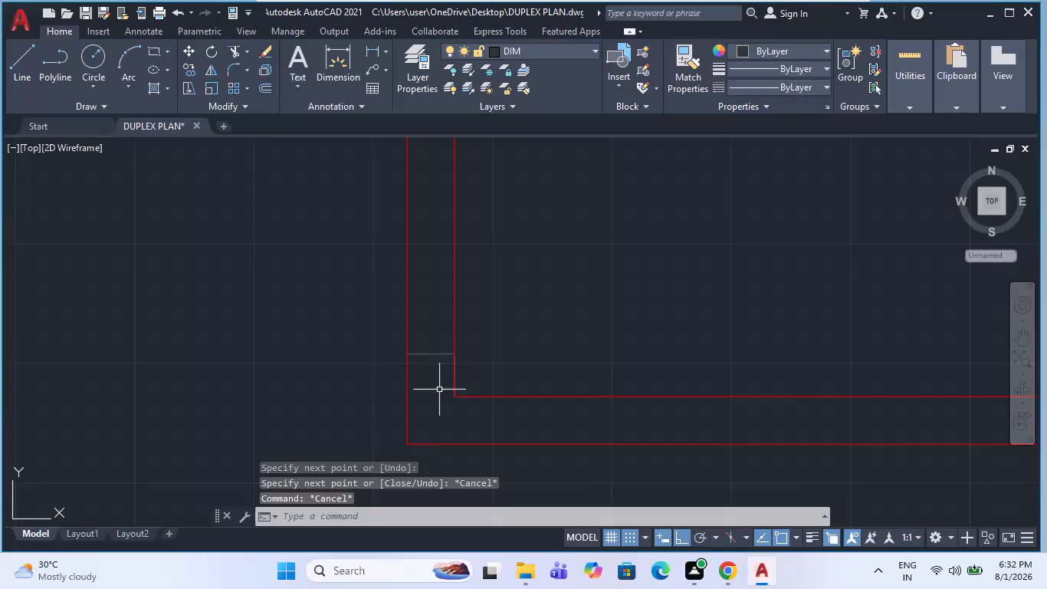
# Offset the short cross line 10' up along the SOUTH ROAD boundary wall to mark the gate opening's other end.
pyautogui.scroll(-2, 431, 406)
pyautogui.write('O')
pyautogui.press('space')
pyautogui.write("8'")
pyautogui.press('Return')
pyautogui.click(429, 383)
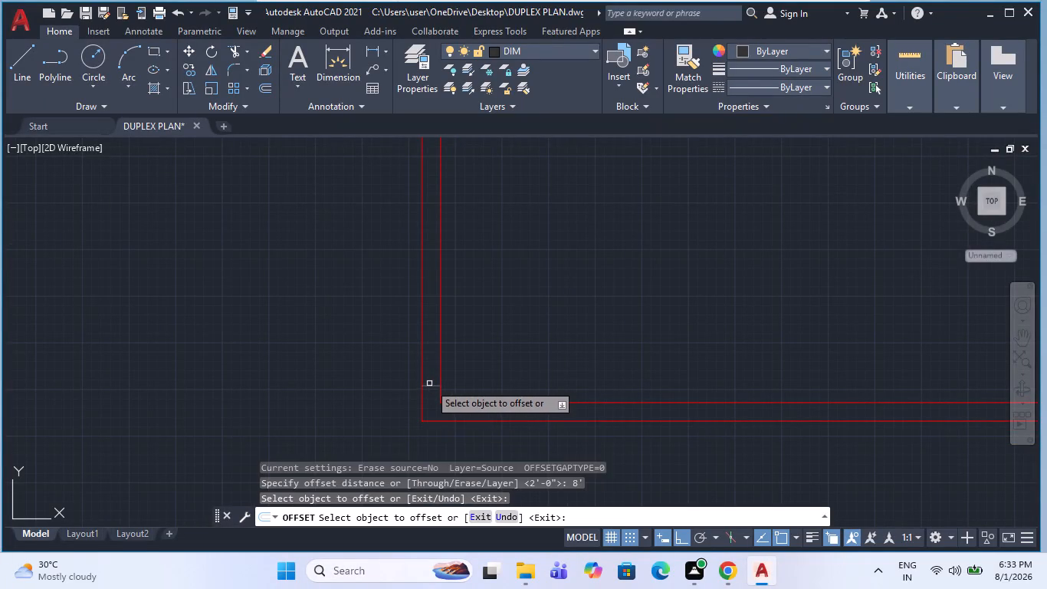
pyautogui.scroll(-2, 428, 391)
pyautogui.scroll(1, 438, 383)
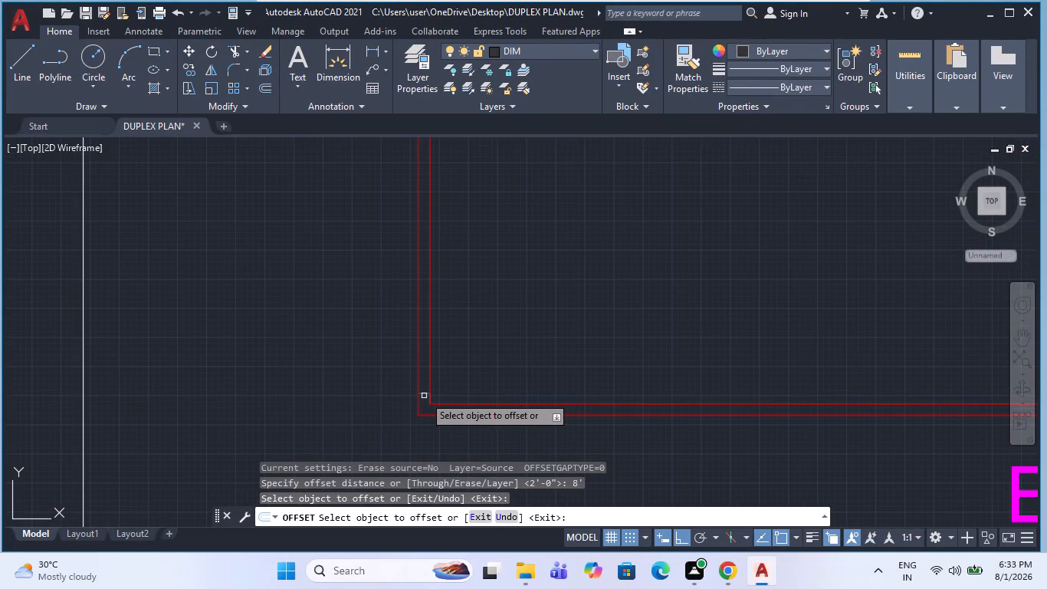
pyautogui.click(424, 394)
pyautogui.scroll(-1, 424, 393)
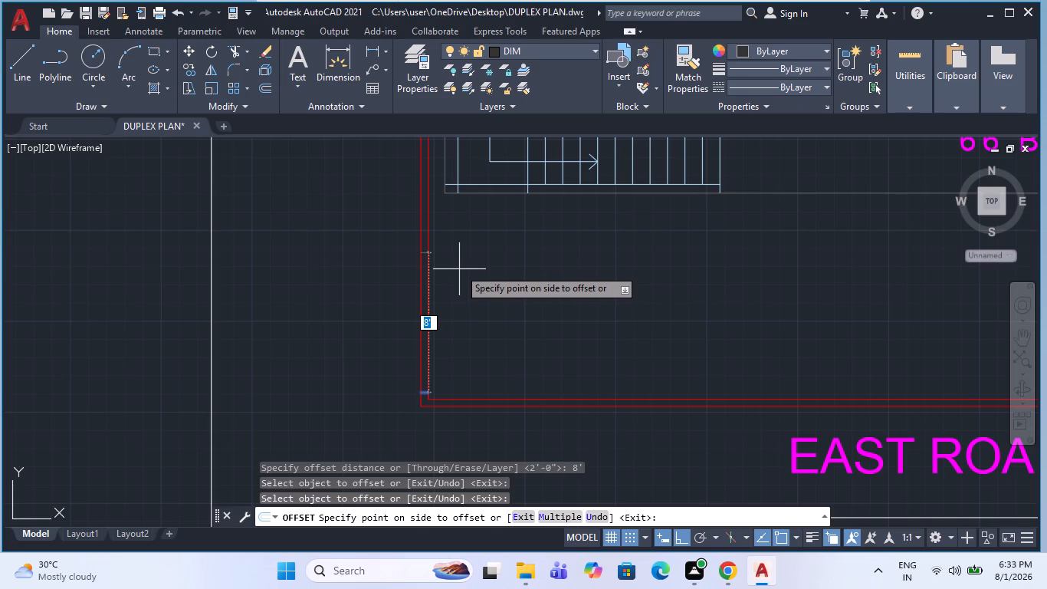
pyautogui.press('1')
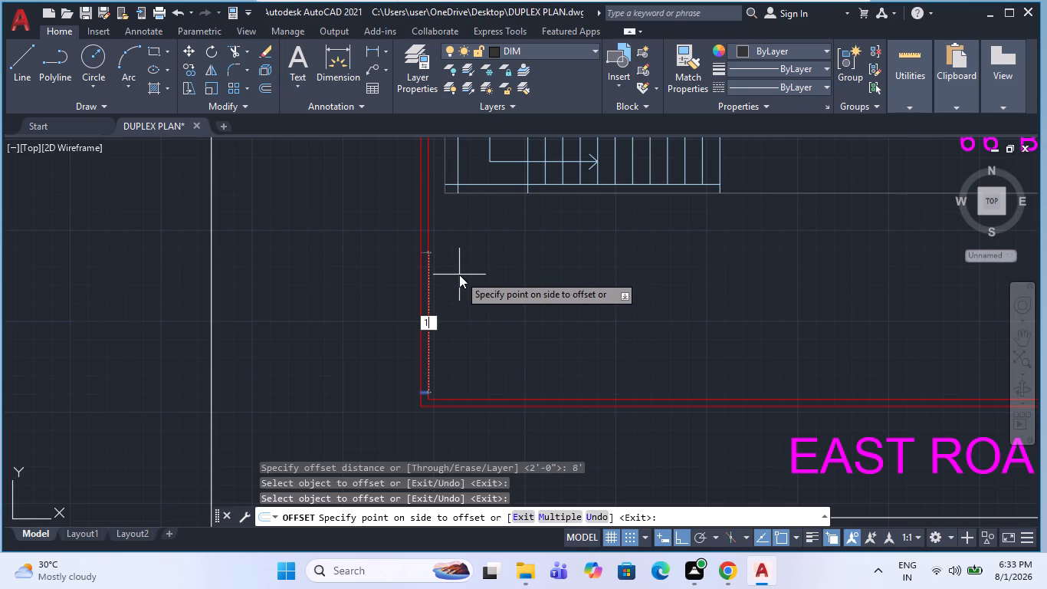
pyautogui.write("0'")
pyautogui.press('Return')
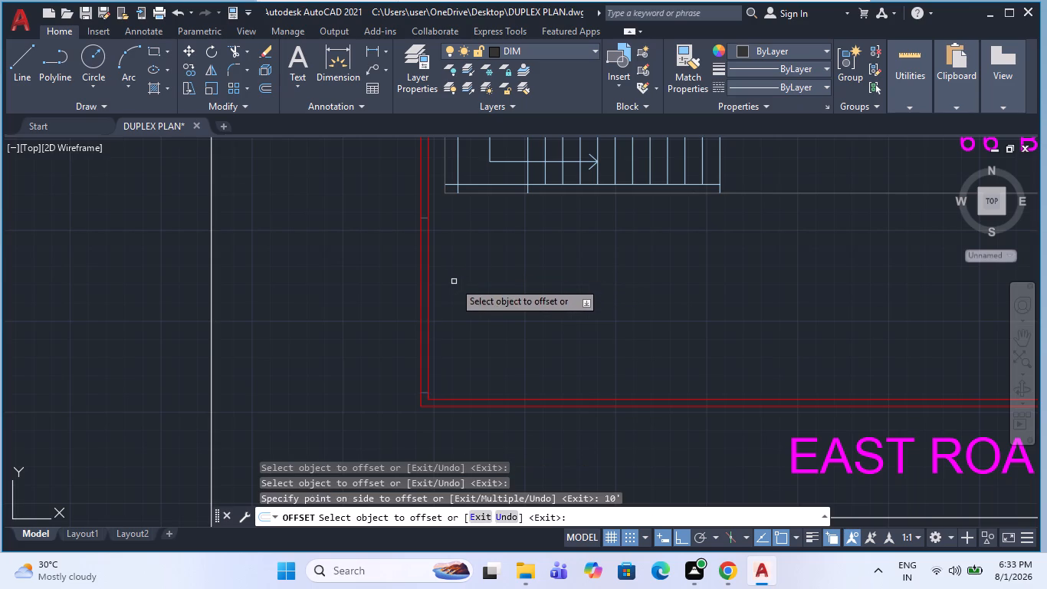
pyautogui.scroll(-2, 447, 296)
pyautogui.press('Escape')
pyautogui.scroll(3, 448, 322)
pyautogui.press('Escape')
pyautogui.scroll(-1, 423, 341)
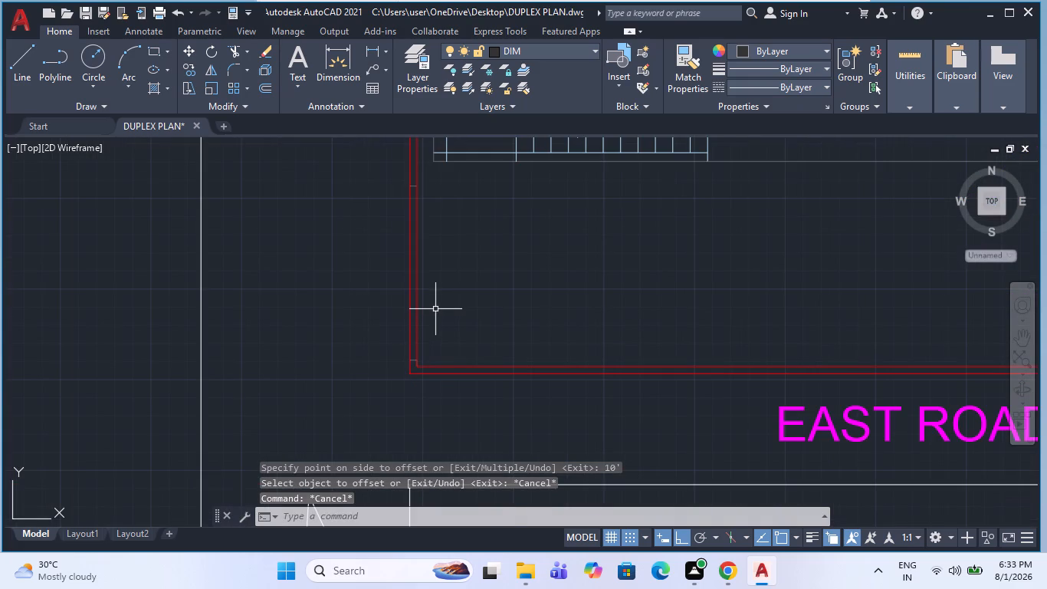
# Trim the boundary wall's inner line between the two cross lines to open the gate gap.
pyautogui.press('t')
pyautogui.press('r')
pyautogui.press('space')
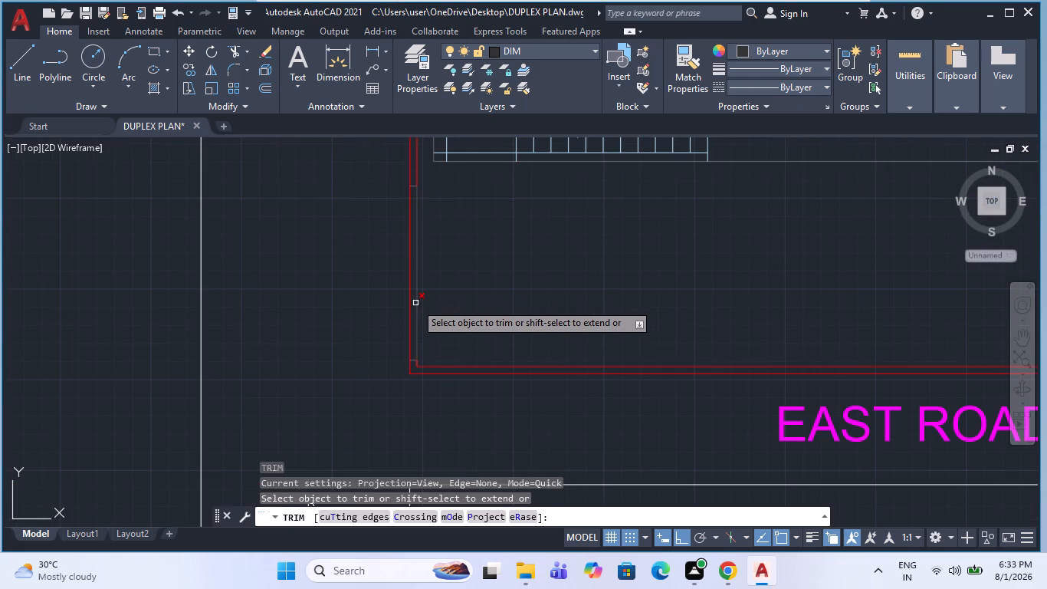
pyautogui.click(415, 303)
pyautogui.press('Escape')
pyautogui.scroll(-2, 386, 324)
pyautogui.press('Escape')
# Join the short line pieces of the stub at the boundary wall's corner into one polyline.
pyautogui.scroll(3, 407, 326)
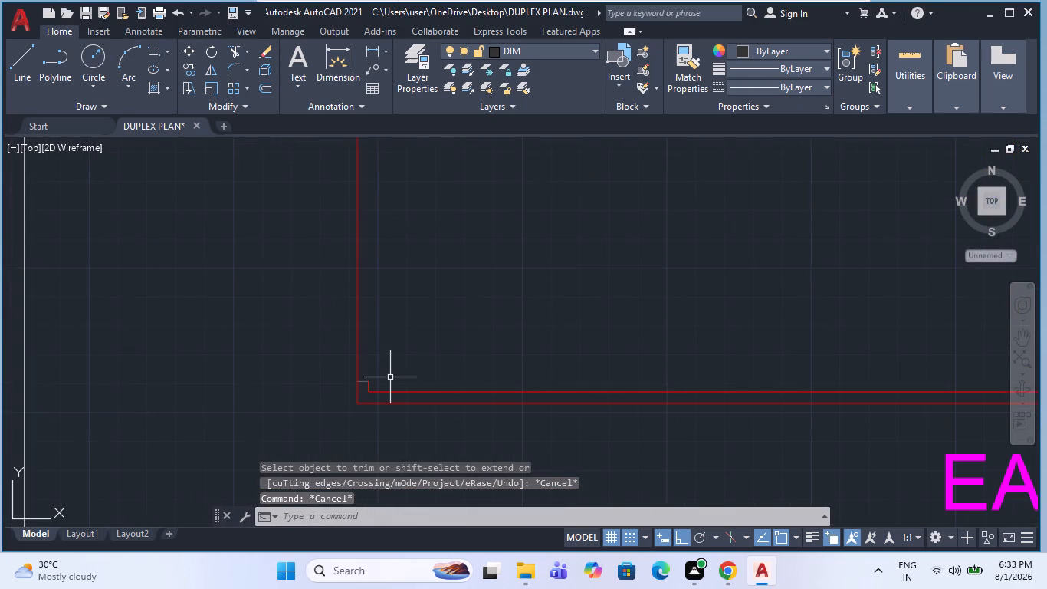
pyautogui.scroll(2, 379, 377)
pyautogui.click(383, 403)
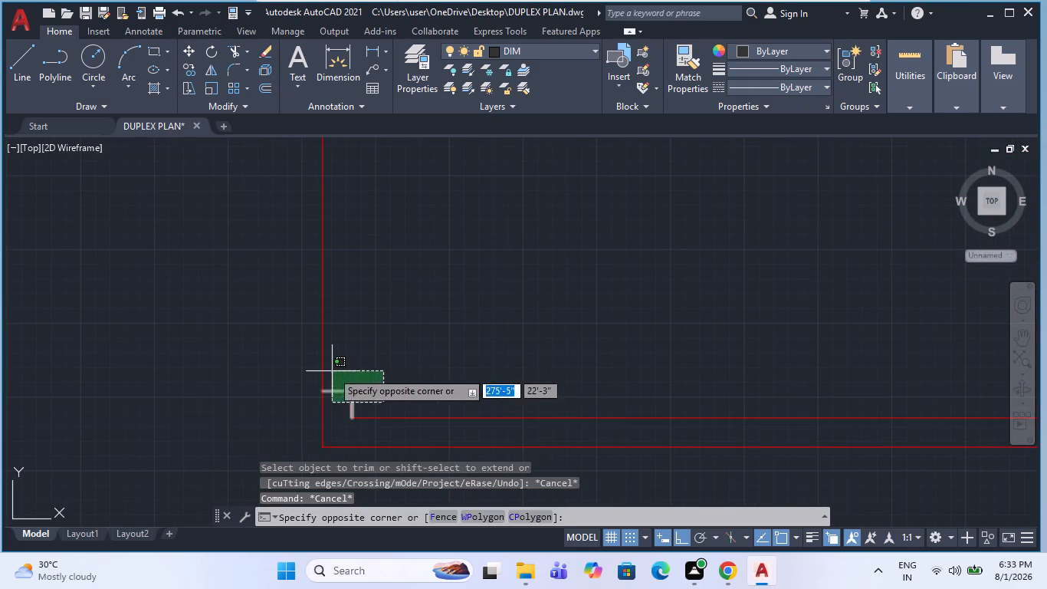
pyautogui.click(330, 371)
pyautogui.write('J')
pyautogui.press('space')
pyautogui.press('Escape')
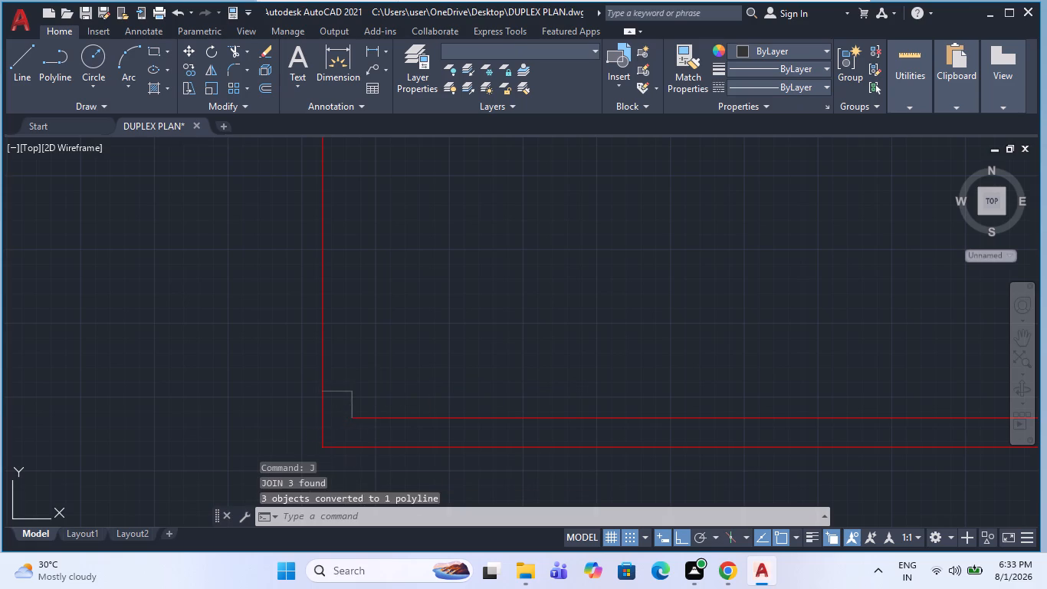
# Match the joined corner stub's properties to the red boundary wall line.
pyautogui.scroll(2, 353, 423)
pyautogui.click(362, 429)
pyautogui.press('Escape')
pyautogui.press('m')
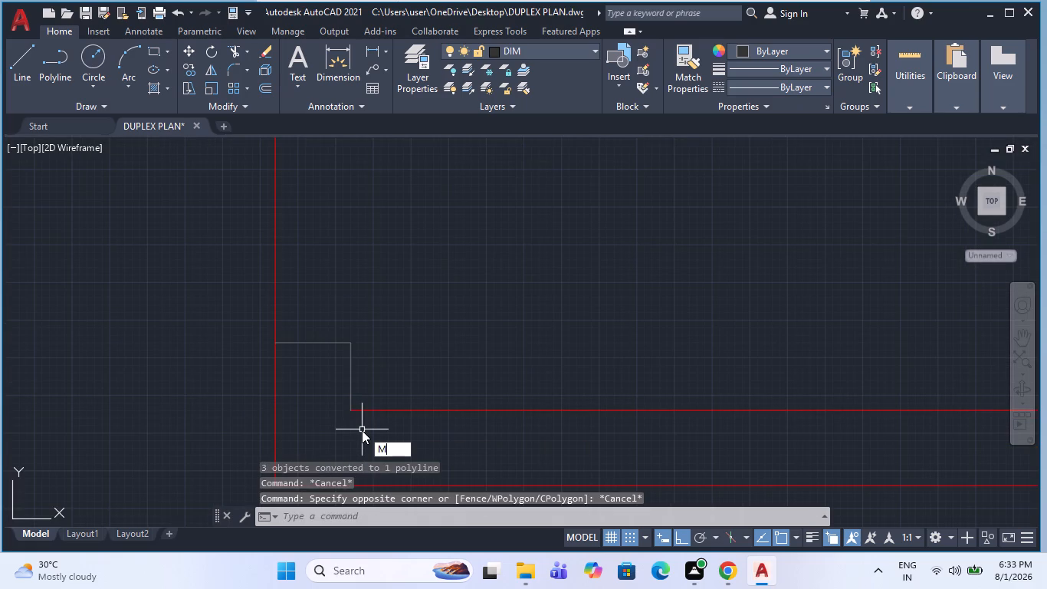
pyautogui.write('A')
pyautogui.press('space')
pyautogui.click(386, 410)
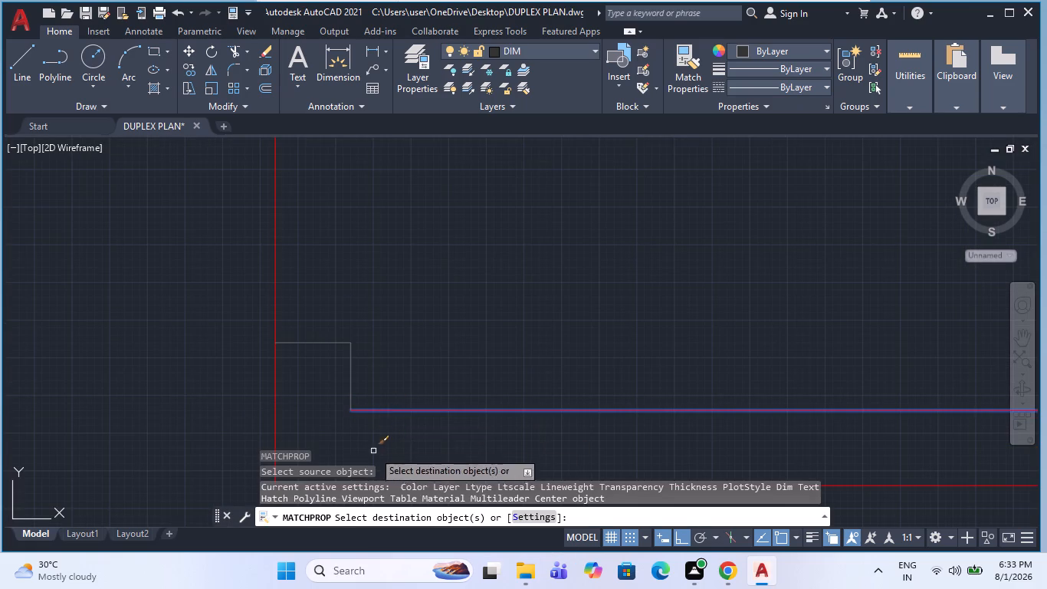
pyautogui.click(373, 452)
pyautogui.click(273, 314)
pyautogui.scroll(-3, 313, 355)
pyautogui.press('Escape')
pyautogui.scroll(-3, 342, 389)
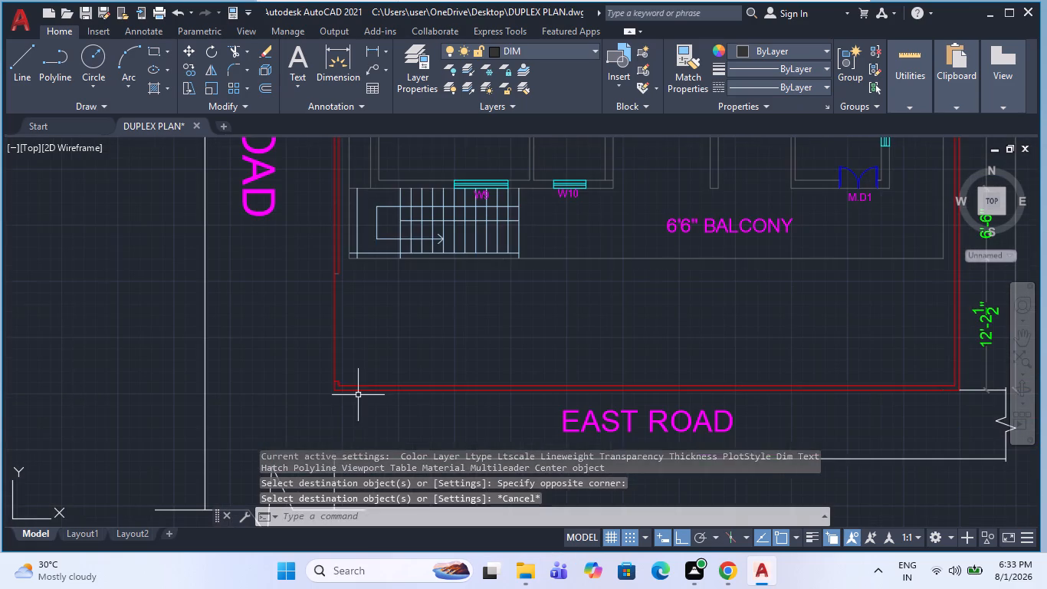
pyautogui.press('Escape')
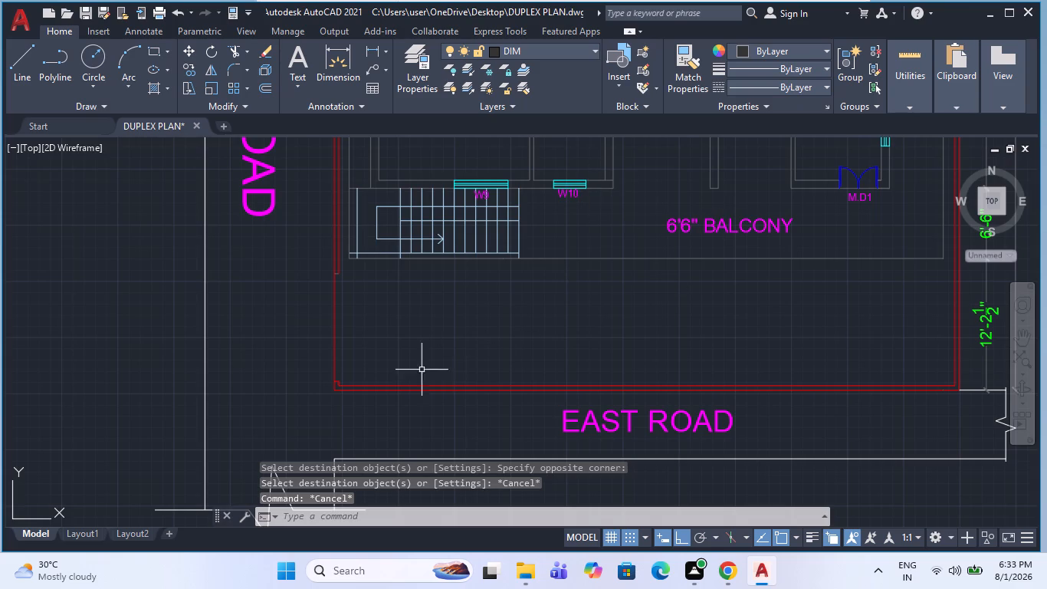
# Copy the W9 window label straight down into the open area below the ground floor's outer staircase.
pyautogui.scroll(-1, 412, 383)
pyautogui.scroll(2, 376, 218)
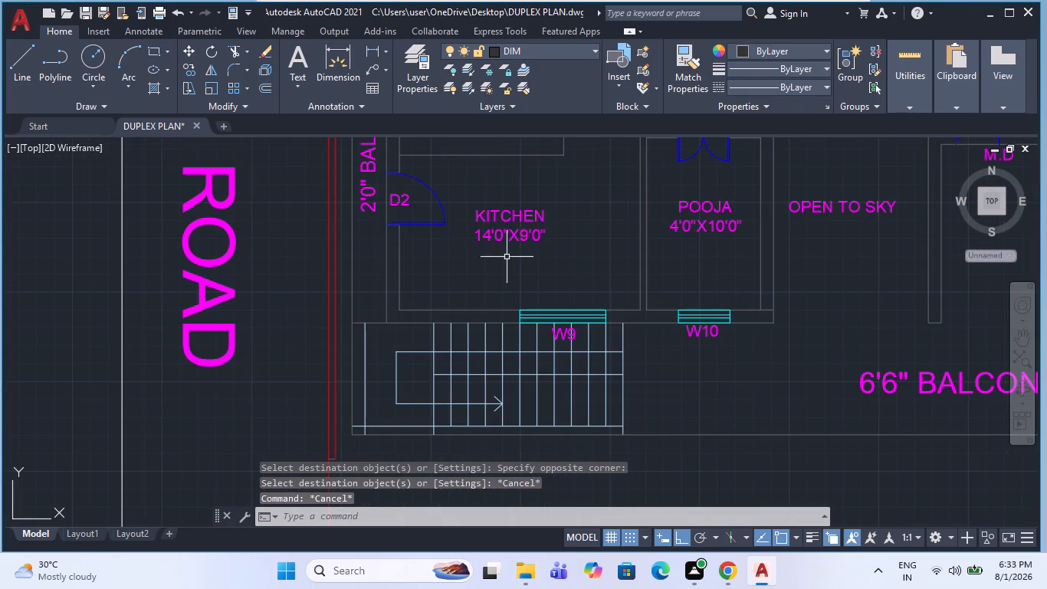
pyautogui.click(572, 338)
pyautogui.press('c')
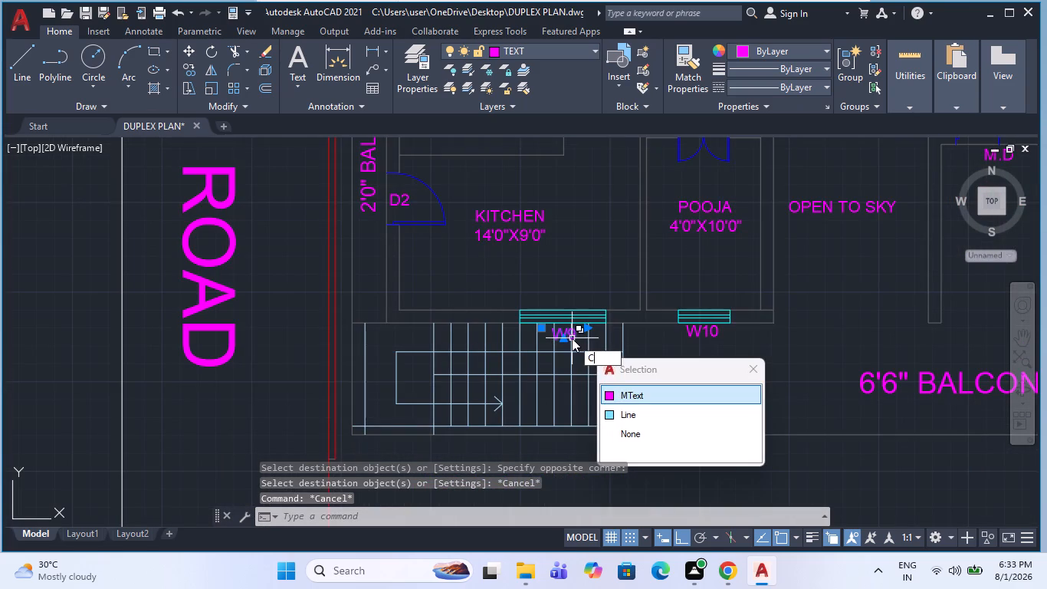
pyautogui.press('o')
pyautogui.press('space')
pyautogui.click(583, 334)
pyautogui.press('Escape')
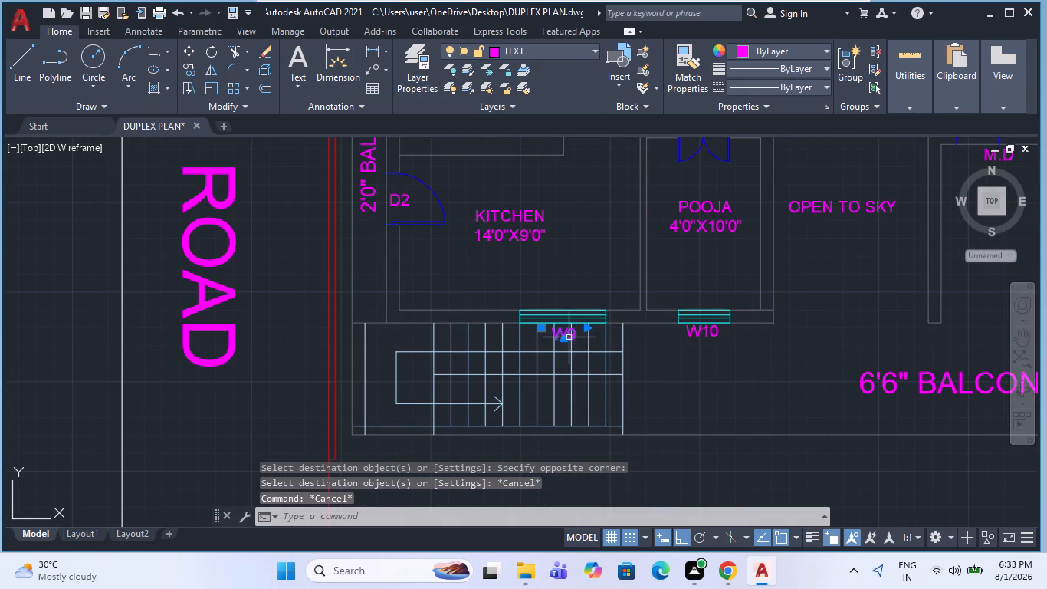
pyautogui.write('CO')
pyautogui.press('space')
pyautogui.click(565, 335)
pyautogui.scroll(-3, 560, 320)
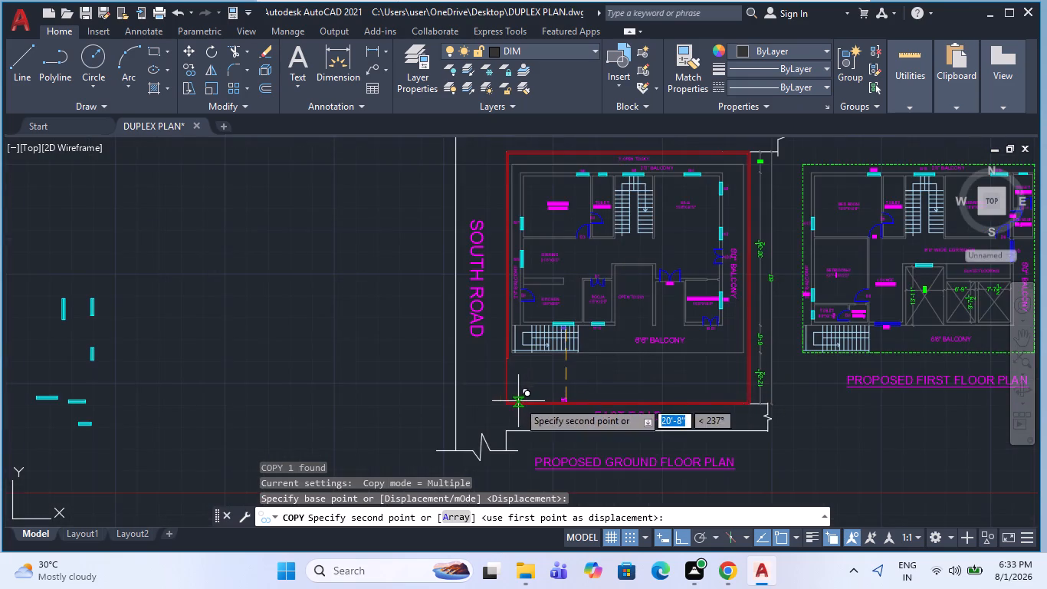
pyautogui.scroll(2, 527, 396)
pyautogui.click(565, 370)
pyautogui.press('Escape')
# Change the copied label to ENTRANCE GATE and widen its text box to about 8'-6" so it fits one line.
pyautogui.scroll(2, 619, 375)
pyautogui.doubleClick(623, 356)
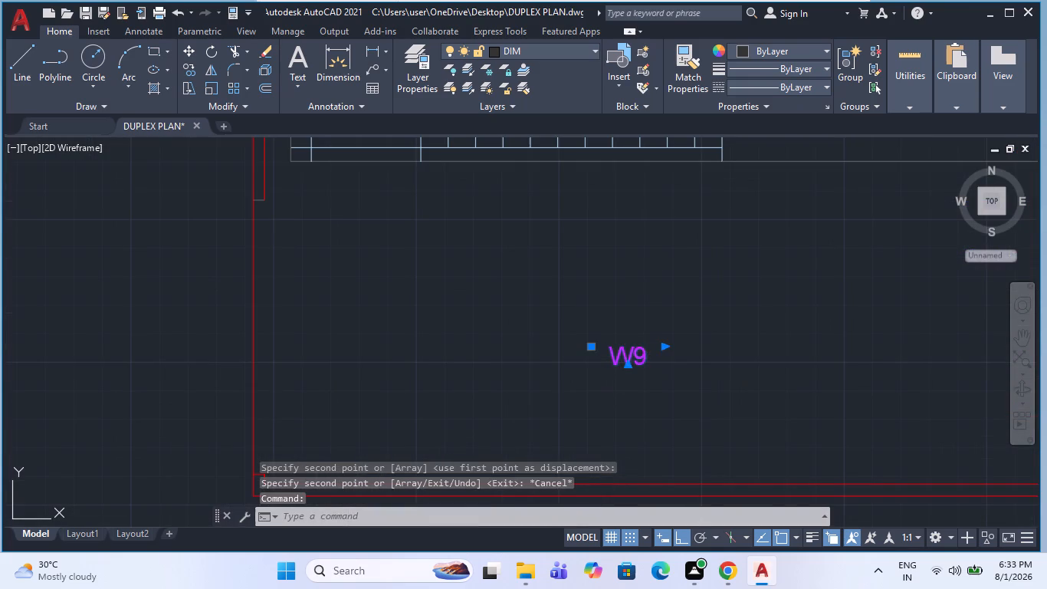
pyautogui.moveTo(651, 358); pyautogui.dragTo(572, 375)
pyautogui.write('ENTRANCE GATE')
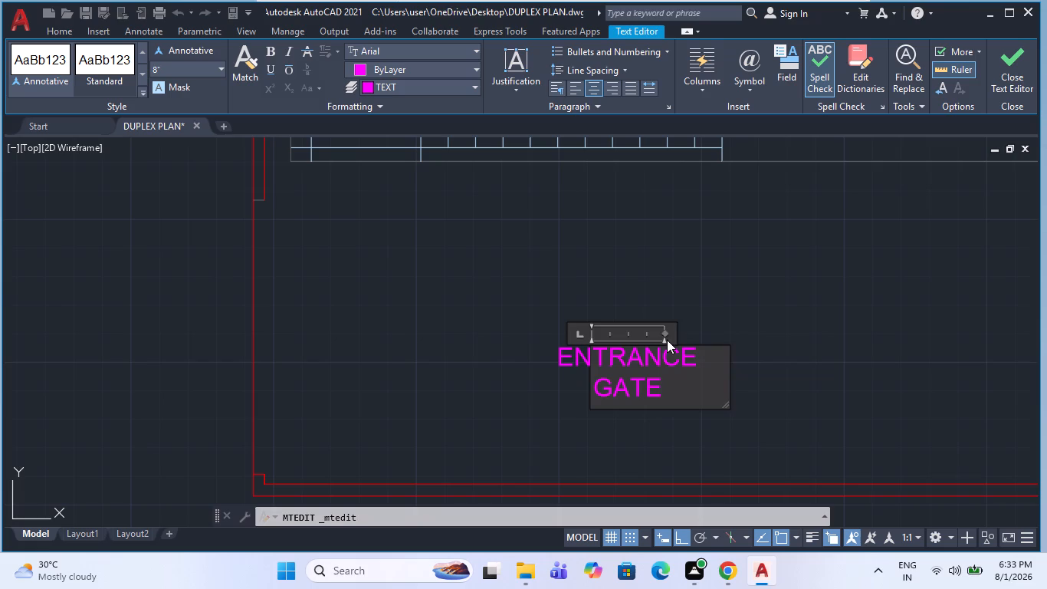
pyautogui.moveTo(661, 336); pyautogui.dragTo(822, 357)
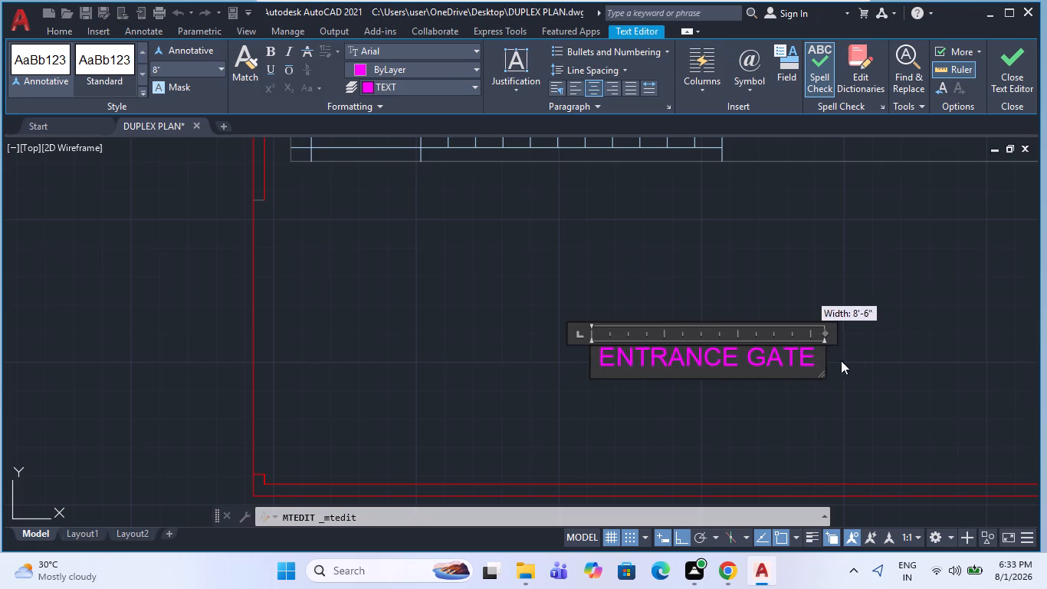
pyautogui.click(848, 362)
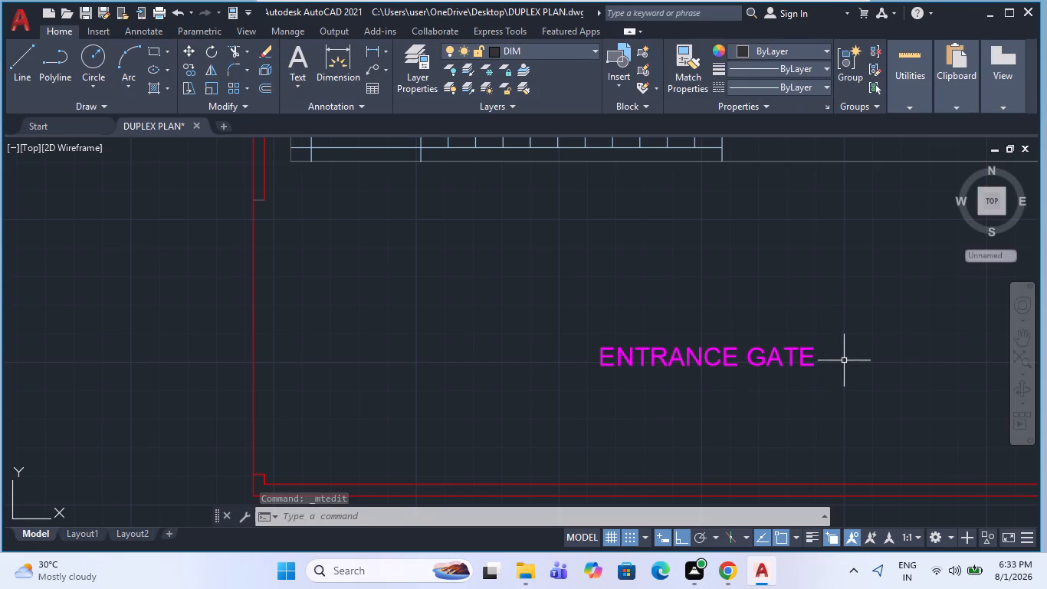
# Rotate the ENTRANCE GATE label to 270° so it reads downward.
pyautogui.click(619, 361)
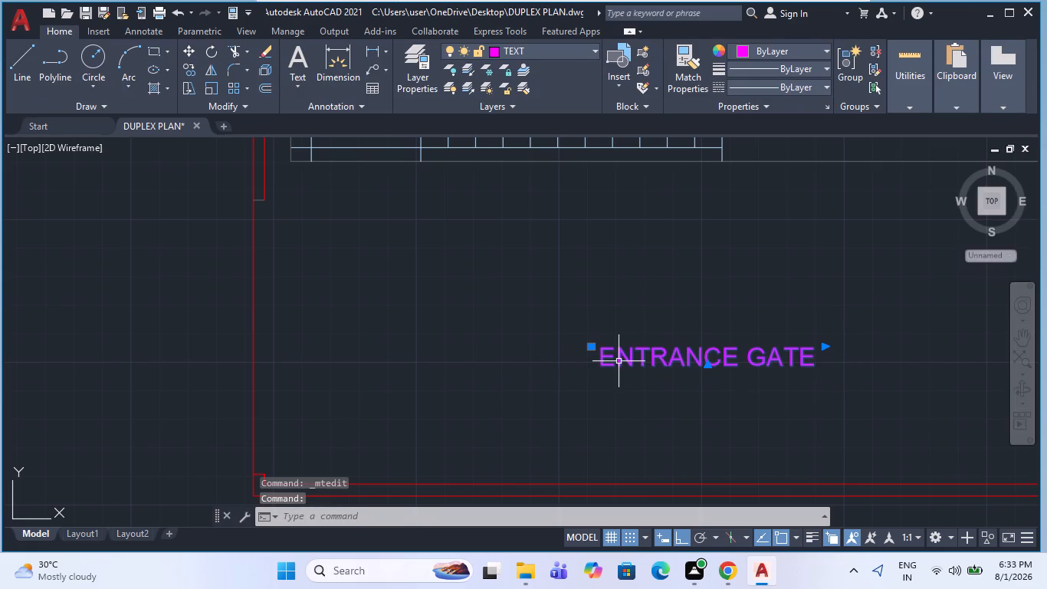
pyautogui.write('RO')
pyautogui.press('space')
pyautogui.moveTo(629, 357); pyautogui.dragTo(629, 383)
pyautogui.click(629, 427)
pyautogui.press('Escape')
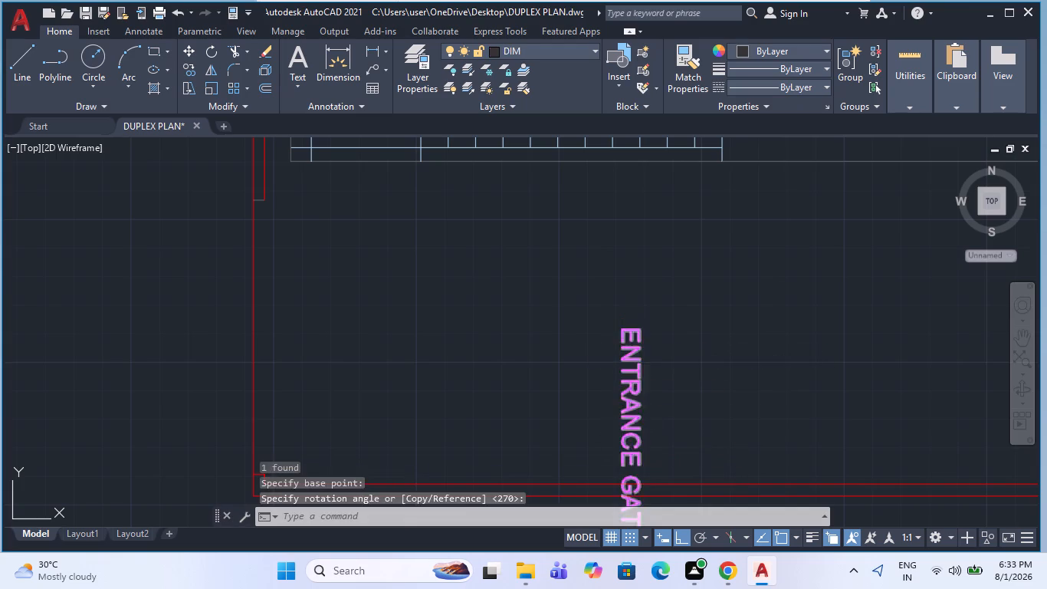
# Move the rotated ENTRANCE GATE label onto the South Road boundary wall line and up into the gate opening.
pyautogui.click(635, 409)
pyautogui.press('m')
pyautogui.press('space')
pyautogui.moveTo(641, 408); pyautogui.dragTo(628, 411)
pyautogui.click(276, 341)
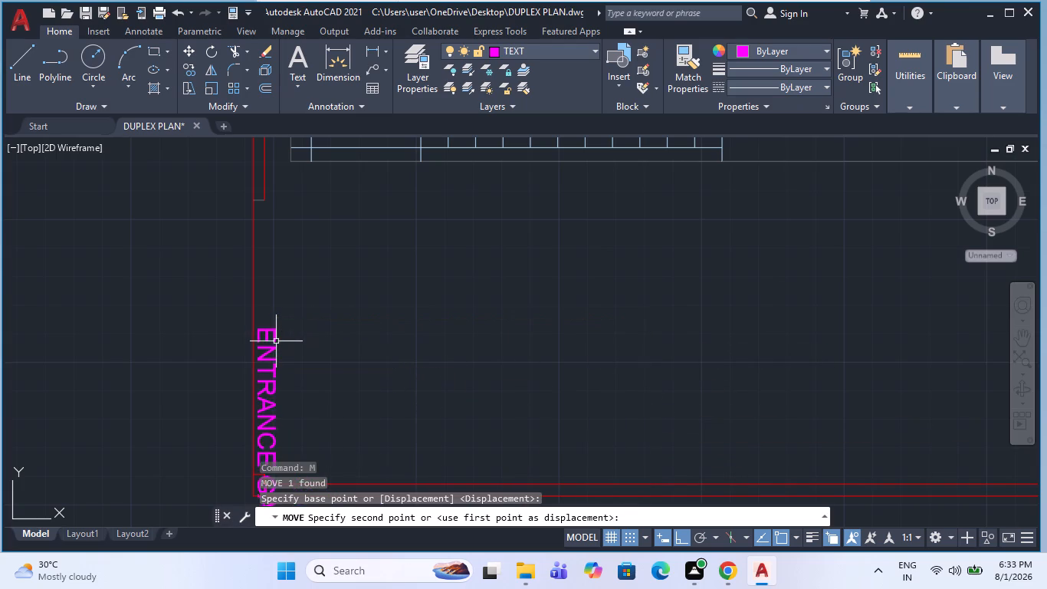
pyautogui.press('Escape')
pyautogui.click(277, 344)
pyautogui.press('m')
pyautogui.press('space')
pyautogui.click(281, 345)
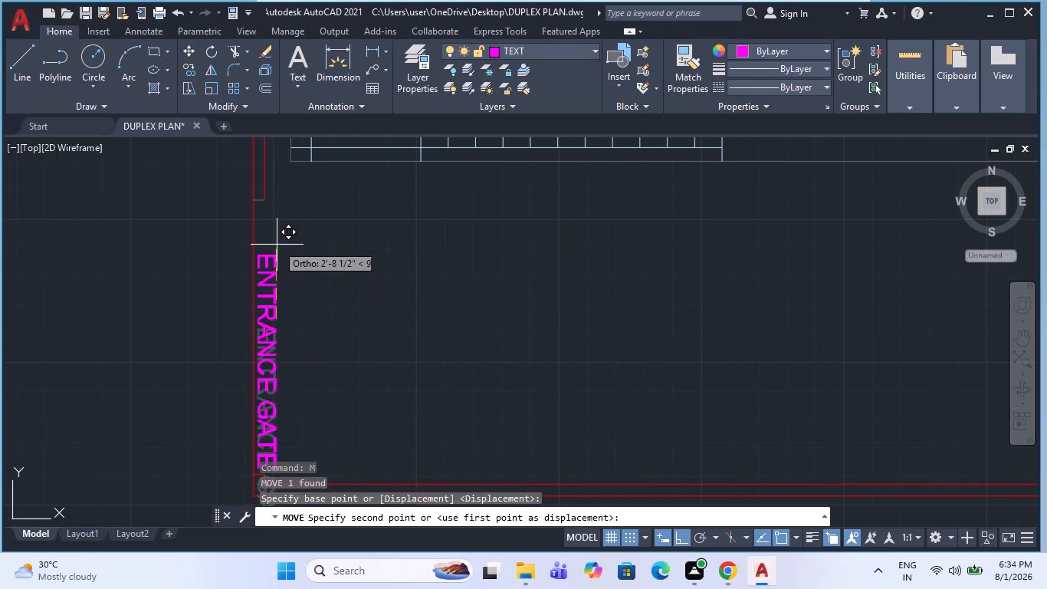
pyautogui.click(284, 210)
pyautogui.press('Escape')
pyautogui.scroll(-1, 268, 283)
pyautogui.press('Escape')
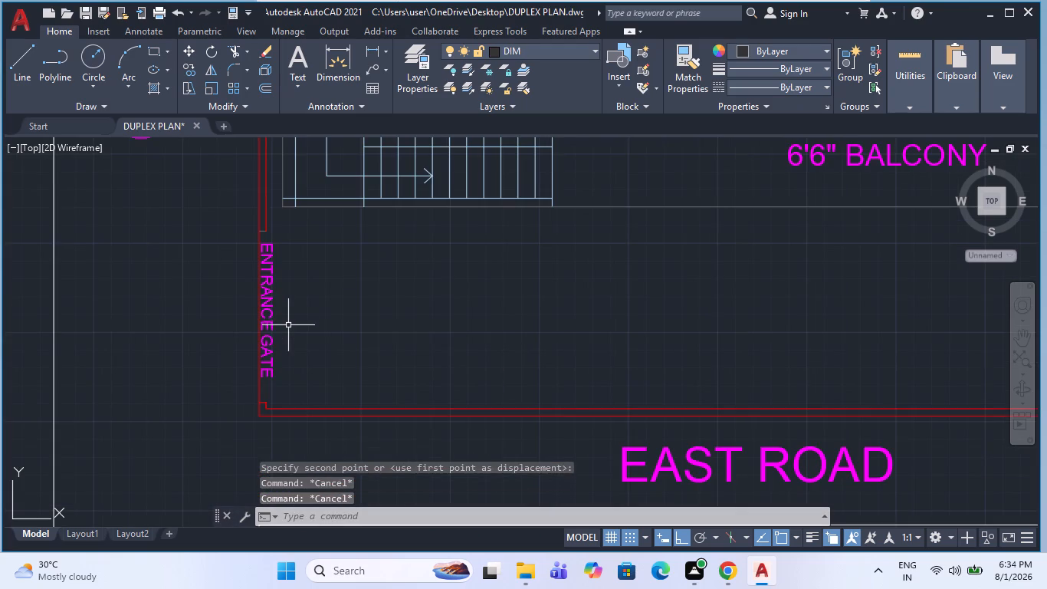
# Nudge the ENTRANCE GATE label slightly down to centre it along the gate opening.
pyautogui.click(274, 332)
pyautogui.click(264, 344)
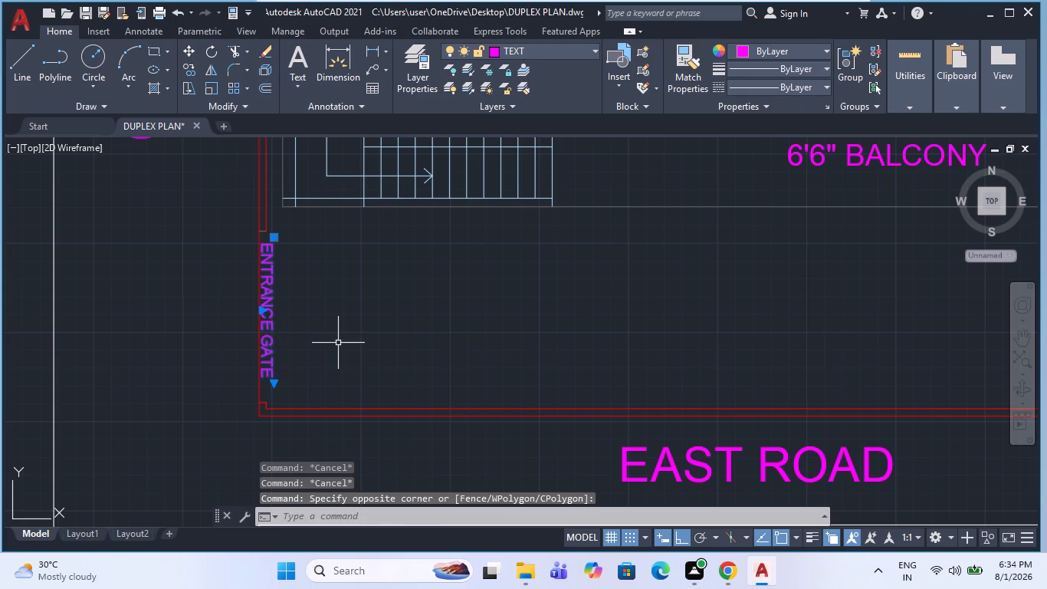
pyautogui.press('m')
pyautogui.press('space')
pyautogui.click(356, 336)
pyautogui.click(354, 345)
pyautogui.press('Escape')
pyautogui.scroll(-2, 288, 363)
pyautogui.press('Escape')
# Move the PROPOSED GROUND FLOOR PLAN title slightly up, closer to the road line below EAST ROAD.
pyautogui.moveTo(446, 383); pyautogui.dragTo(369, 390, button='middle')
pyautogui.scroll(-2, 369, 390)
pyautogui.moveTo(491, 355); pyautogui.dragTo(422, 371, button='middle')
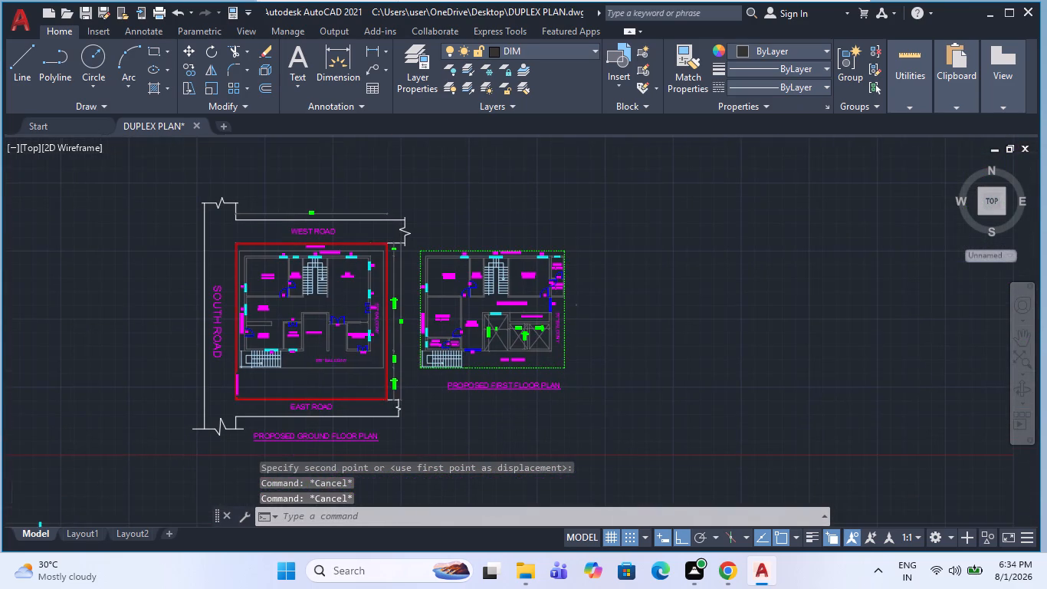
pyautogui.scroll(2, 256, 248)
pyautogui.scroll(-1, 316, 214)
pyautogui.moveTo(444, 333); pyautogui.dragTo(460, 309, button='middle')
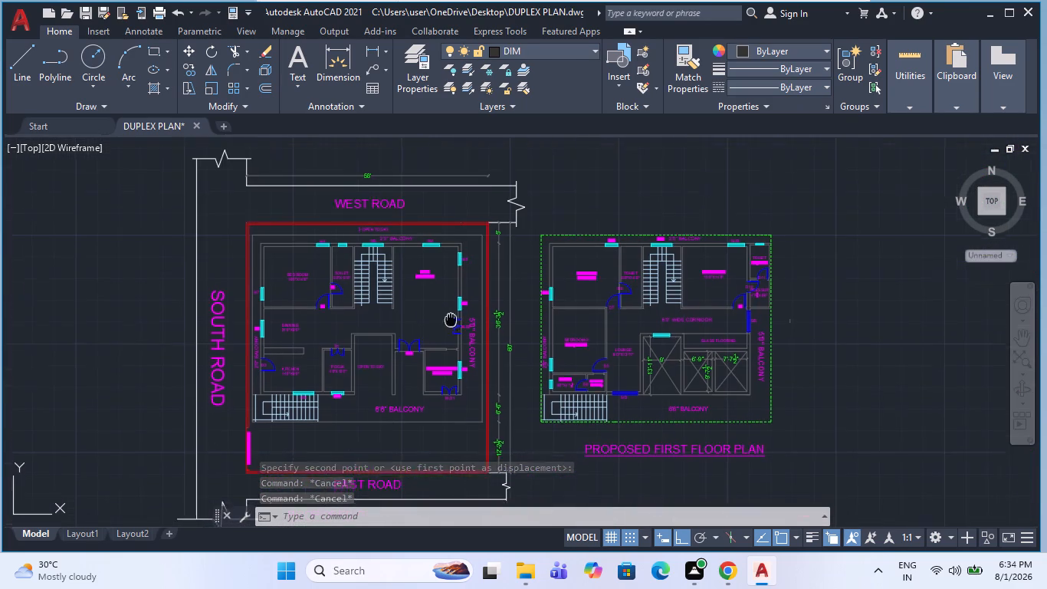
pyautogui.moveTo(460, 309); pyautogui.dragTo(466, 304, button='middle')
pyautogui.scroll(-1, 343, 316)
pyautogui.moveTo(347, 318); pyautogui.dragTo(385, 311, button='middle')
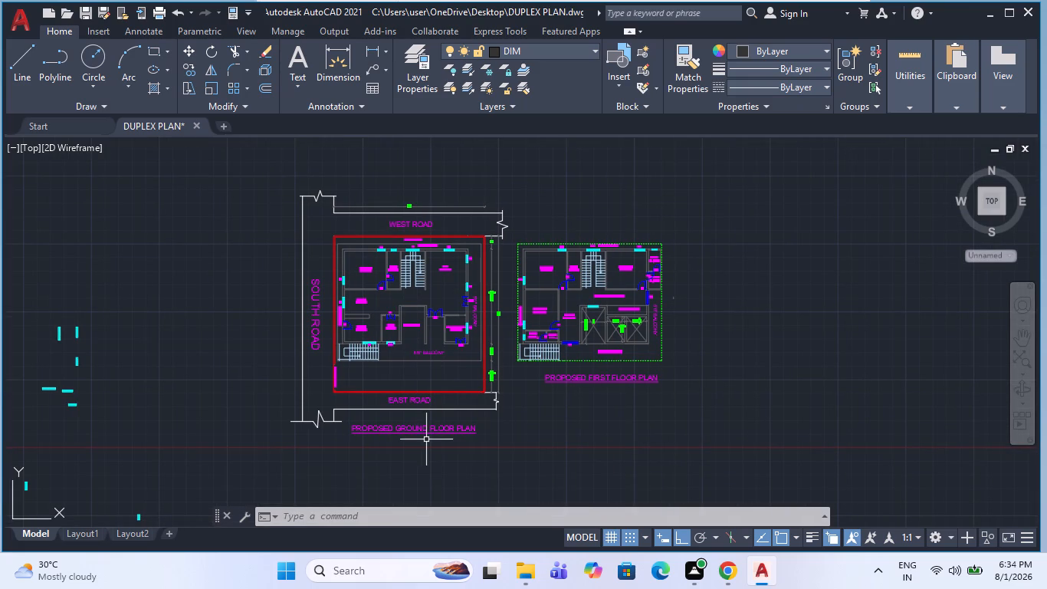
pyautogui.click(427, 436)
pyautogui.click(418, 433)
pyautogui.write('M')
pyautogui.press('space')
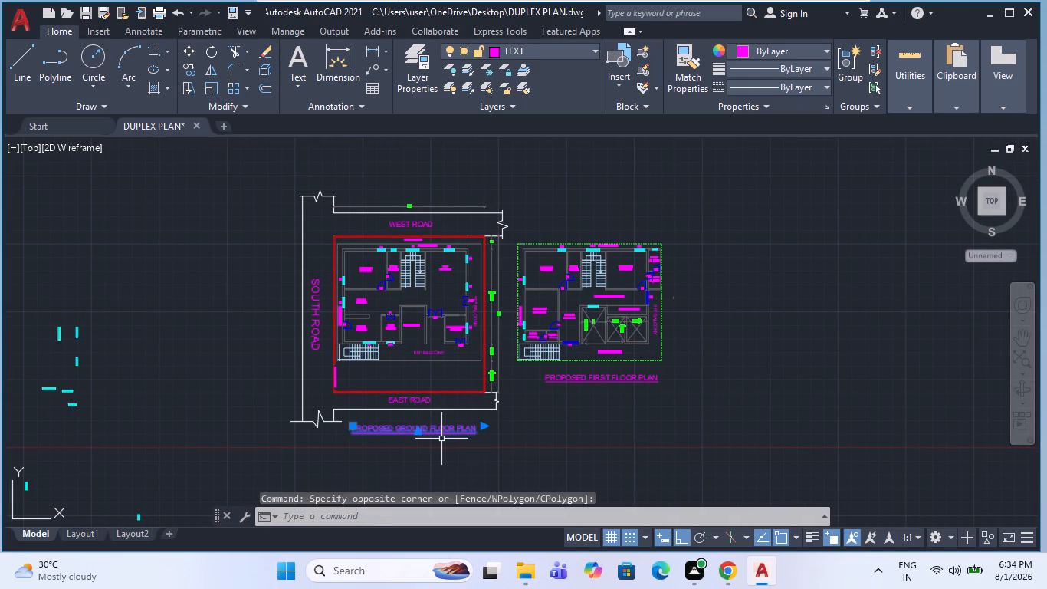
pyautogui.click(496, 458)
pyautogui.click(501, 450)
pyautogui.press('Escape')
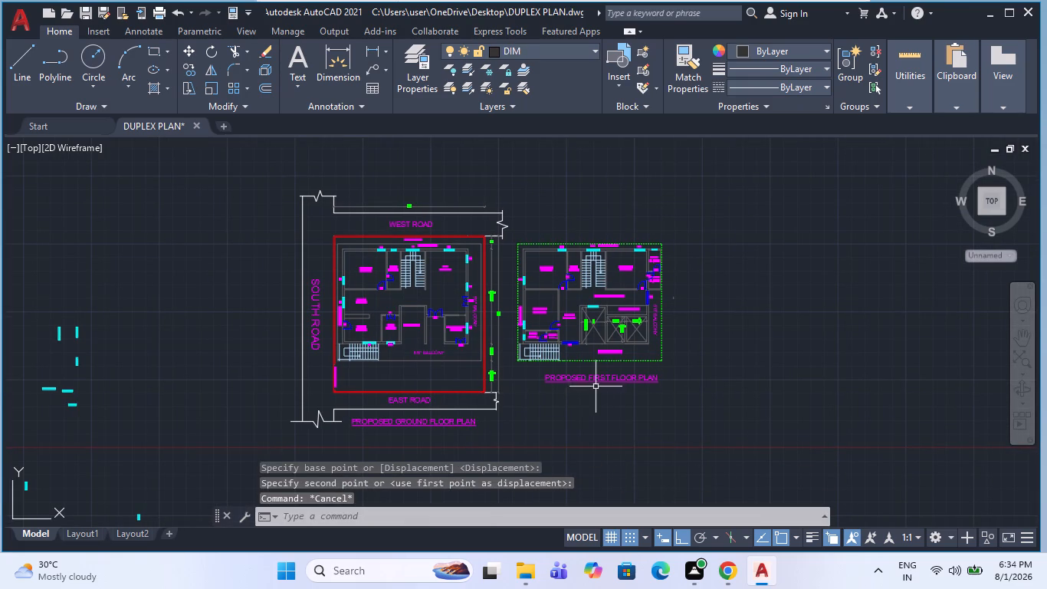
# Match the ground floor's upper, right and left balcony outlines to the first floor's green dashed balcony outline.
pyautogui.moveTo(454, 357); pyautogui.dragTo(398, 355, button='middle')
pyautogui.moveTo(339, 333); pyautogui.dragTo(397, 328, button='middle')
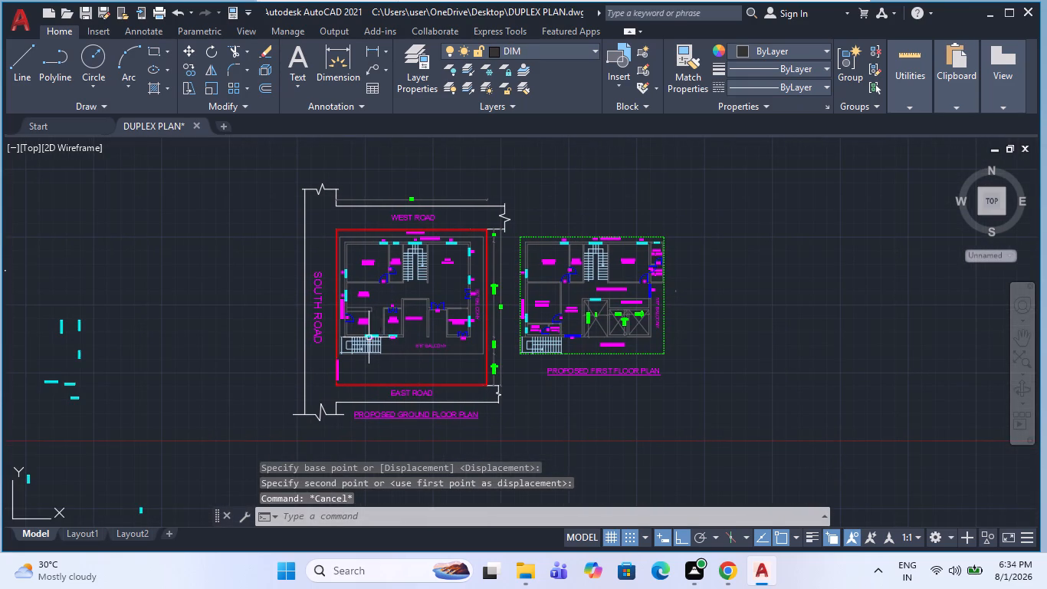
pyautogui.moveTo(444, 357); pyautogui.dragTo(386, 381, button='middle')
pyautogui.scroll(1, 311, 330)
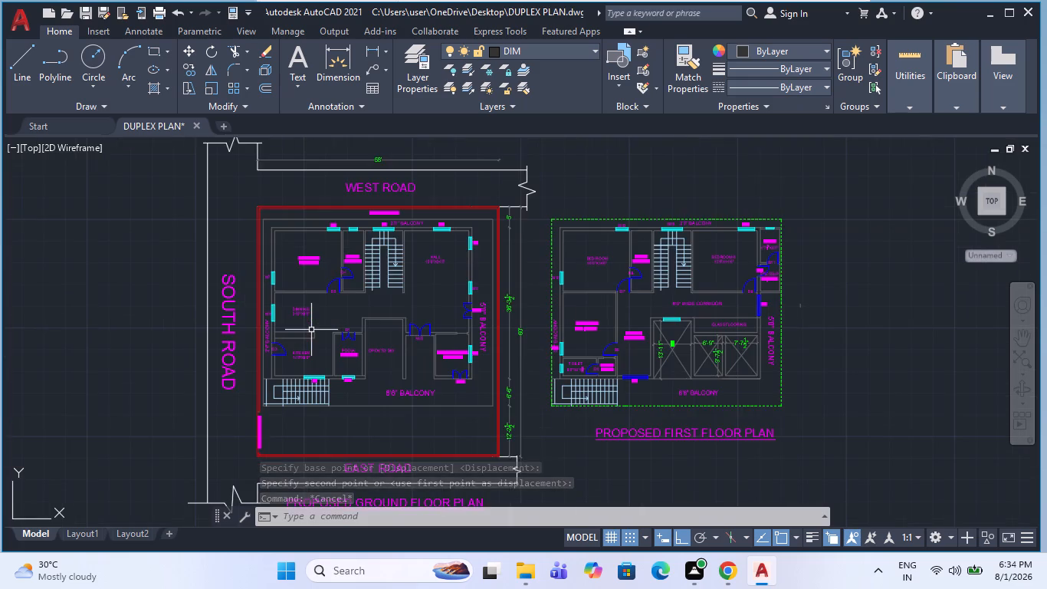
pyautogui.moveTo(313, 330); pyautogui.dragTo(304, 367, button='middle')
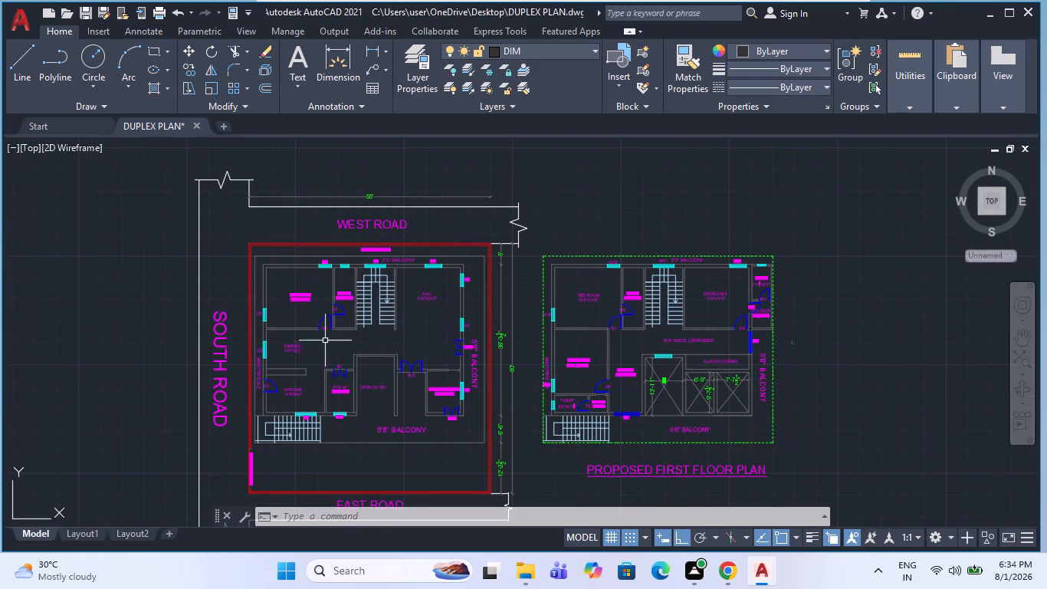
pyautogui.scroll(2, 291, 281)
pyautogui.click(218, 222)
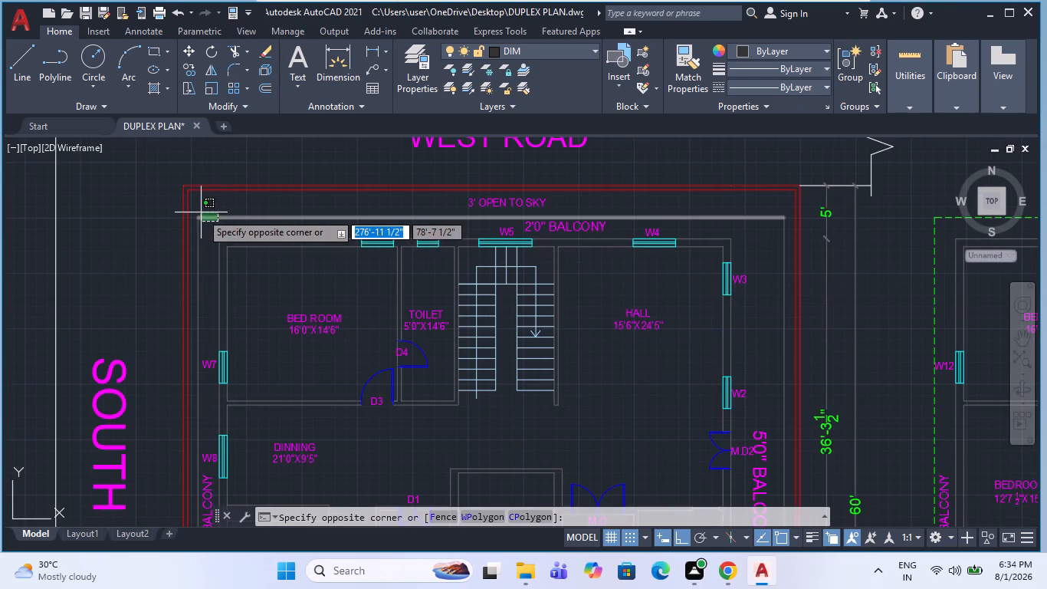
pyautogui.press('Escape')
pyautogui.press('m')
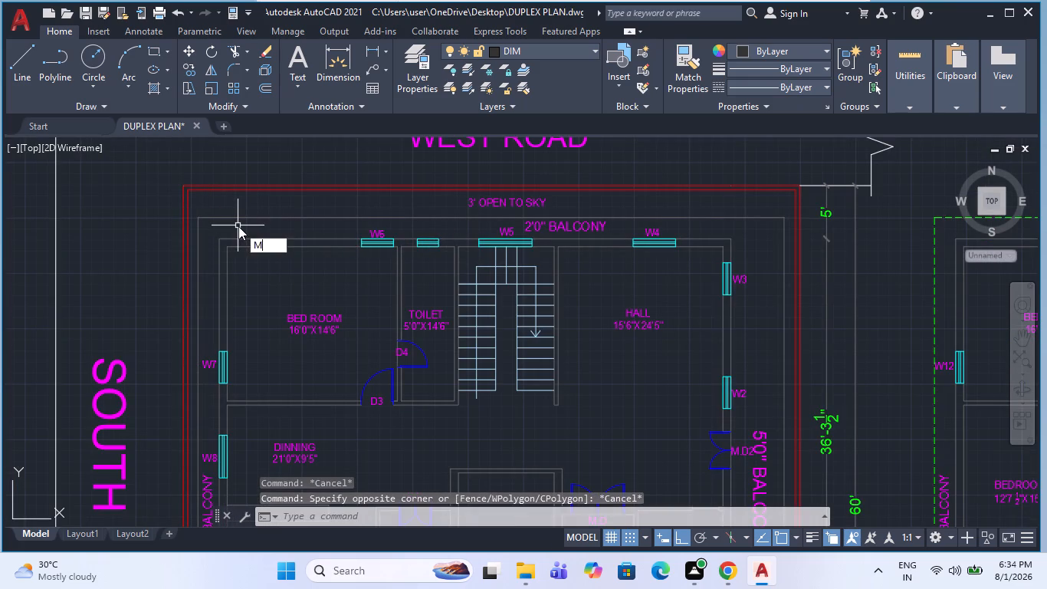
pyautogui.press('a')
pyautogui.press('space')
pyautogui.click(934, 278)
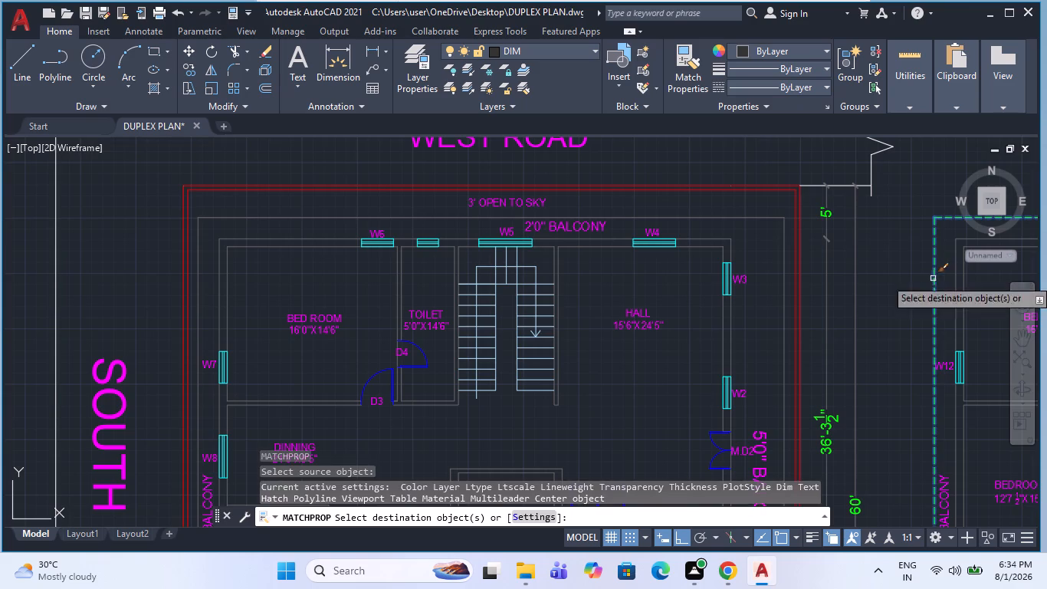
pyautogui.click(734, 216)
pyautogui.click(786, 239)
pyautogui.scroll(-2, 764, 228)
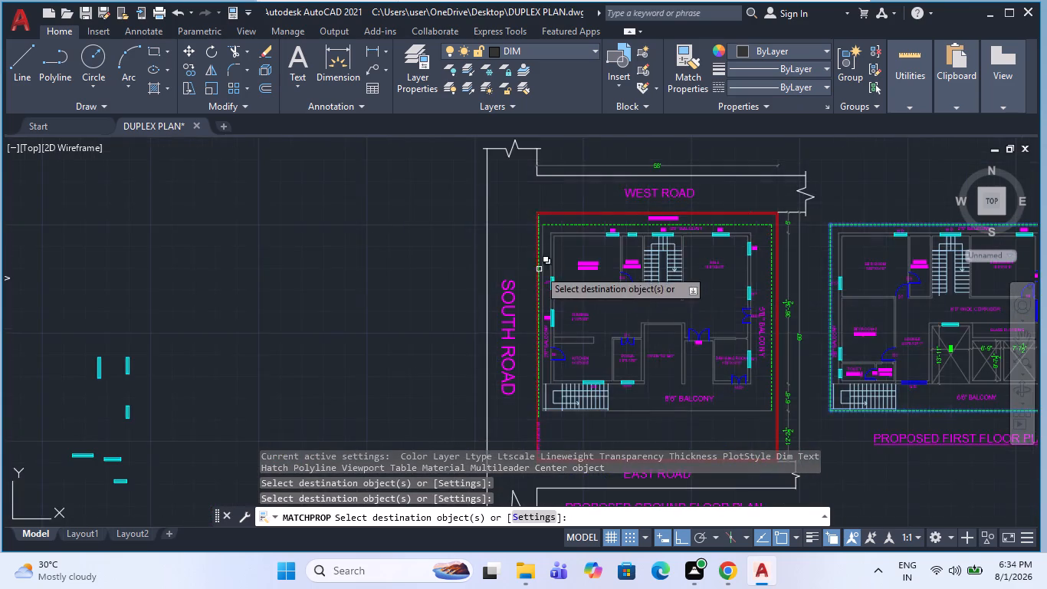
pyautogui.scroll(2, 539, 267)
pyautogui.click(550, 247)
# Apply the same green dashed properties to the ground floor's lower balcony line, including the stretch under the outer staircase.
pyautogui.scroll(-3, 560, 218)
pyautogui.scroll(2, 627, 334)
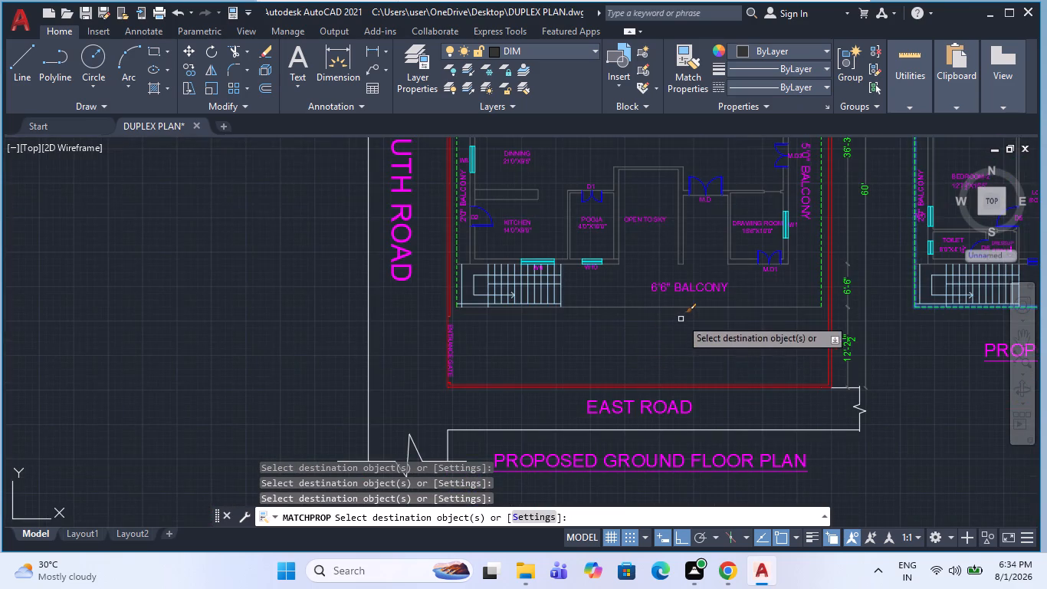
pyautogui.click(681, 308)
pyautogui.scroll(2, 528, 314)
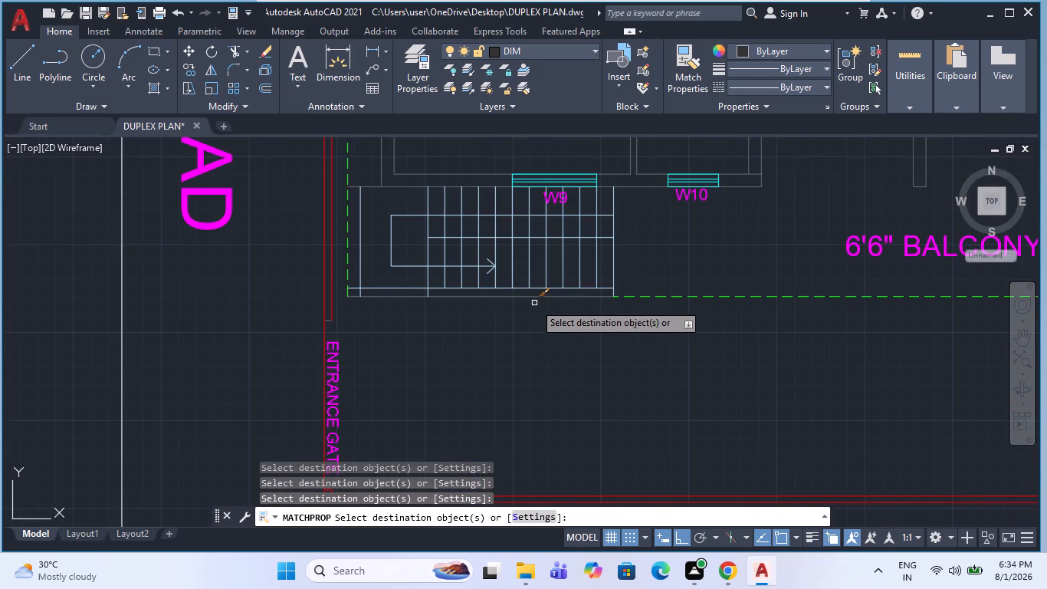
pyautogui.click(540, 298)
pyautogui.scroll(-2, 485, 321)
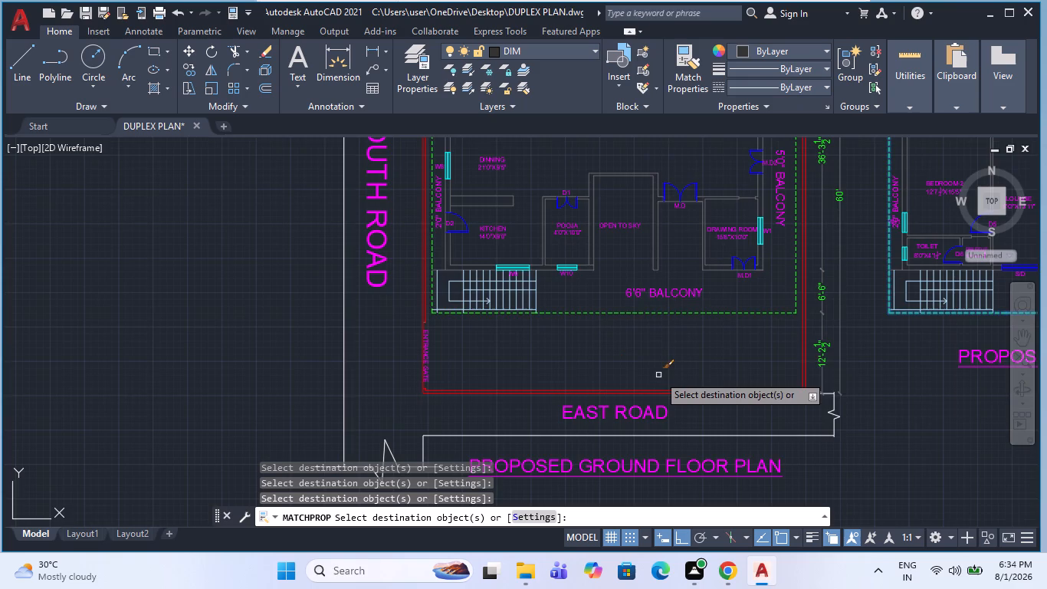
pyautogui.scroll(-1, 612, 350)
pyautogui.press('Escape')
pyautogui.scroll(-1, 598, 334)
pyautogui.press('Escape')
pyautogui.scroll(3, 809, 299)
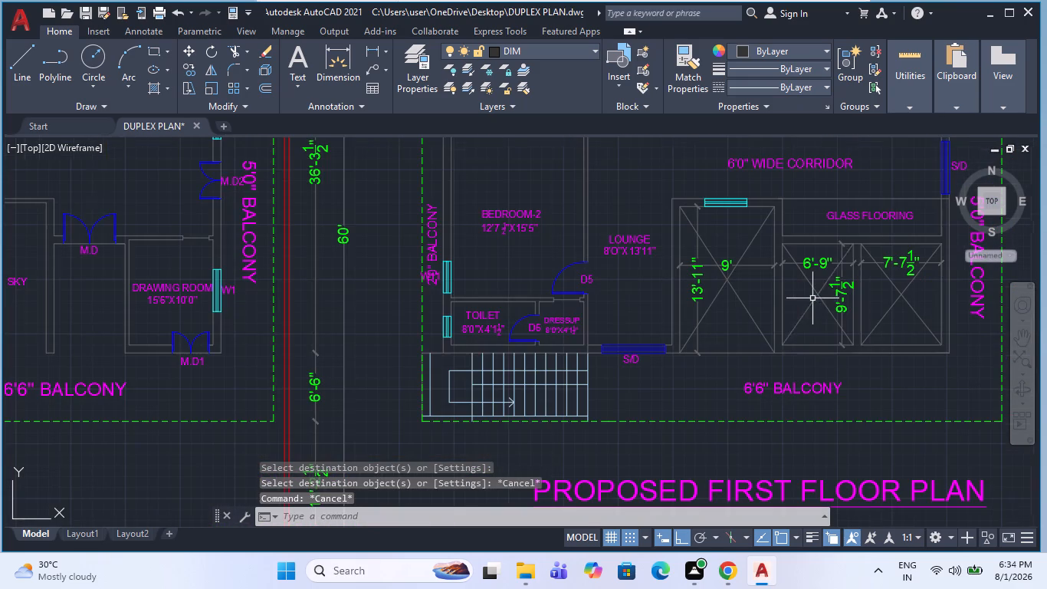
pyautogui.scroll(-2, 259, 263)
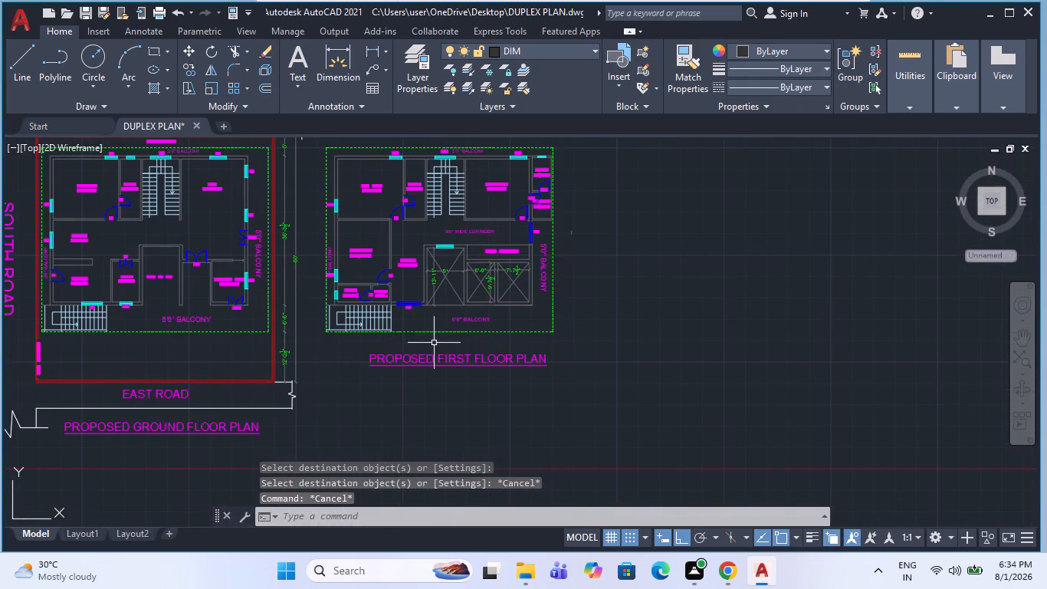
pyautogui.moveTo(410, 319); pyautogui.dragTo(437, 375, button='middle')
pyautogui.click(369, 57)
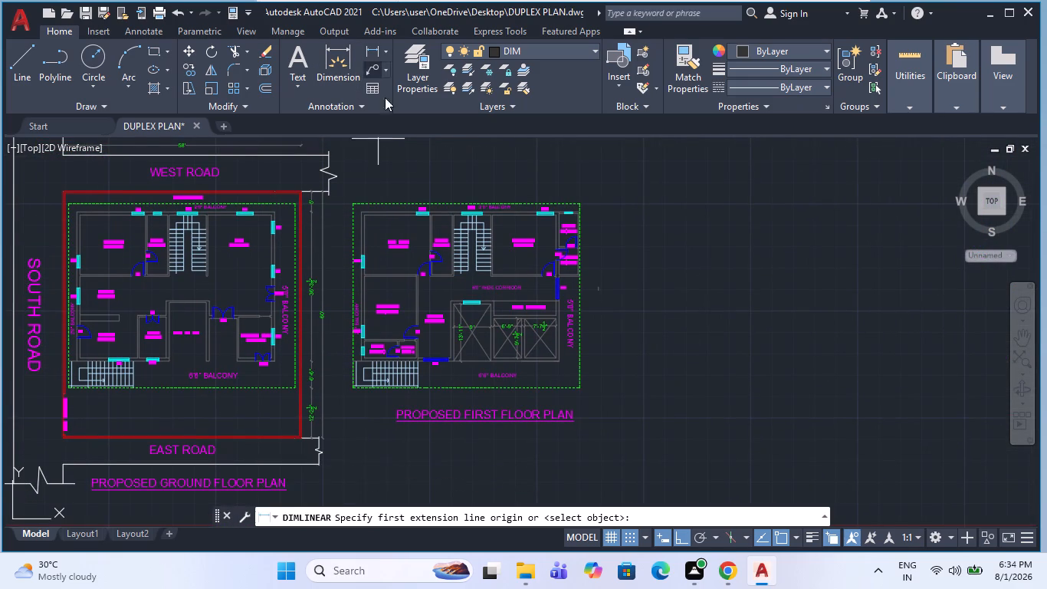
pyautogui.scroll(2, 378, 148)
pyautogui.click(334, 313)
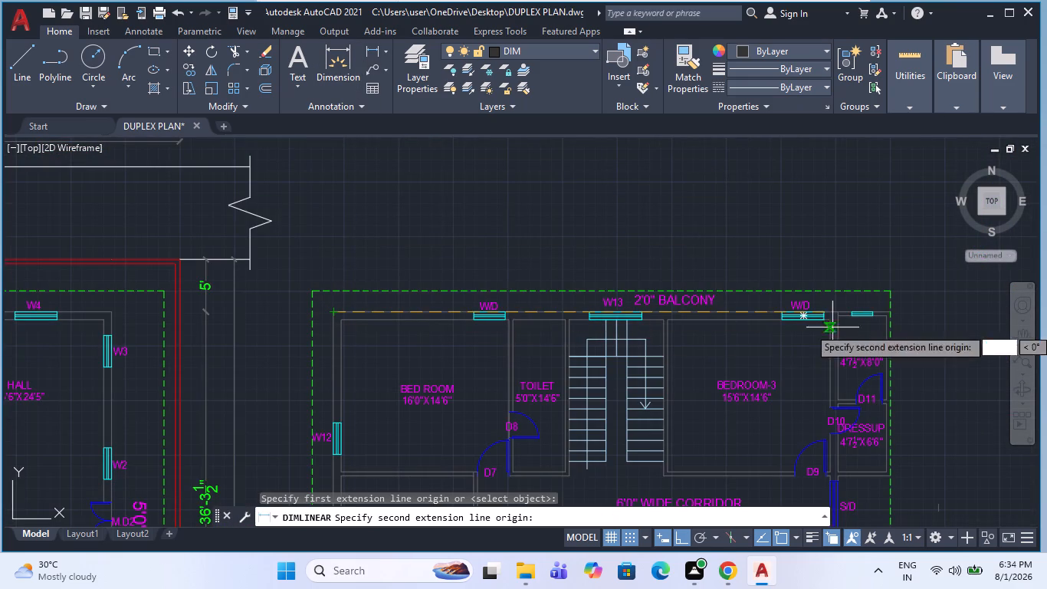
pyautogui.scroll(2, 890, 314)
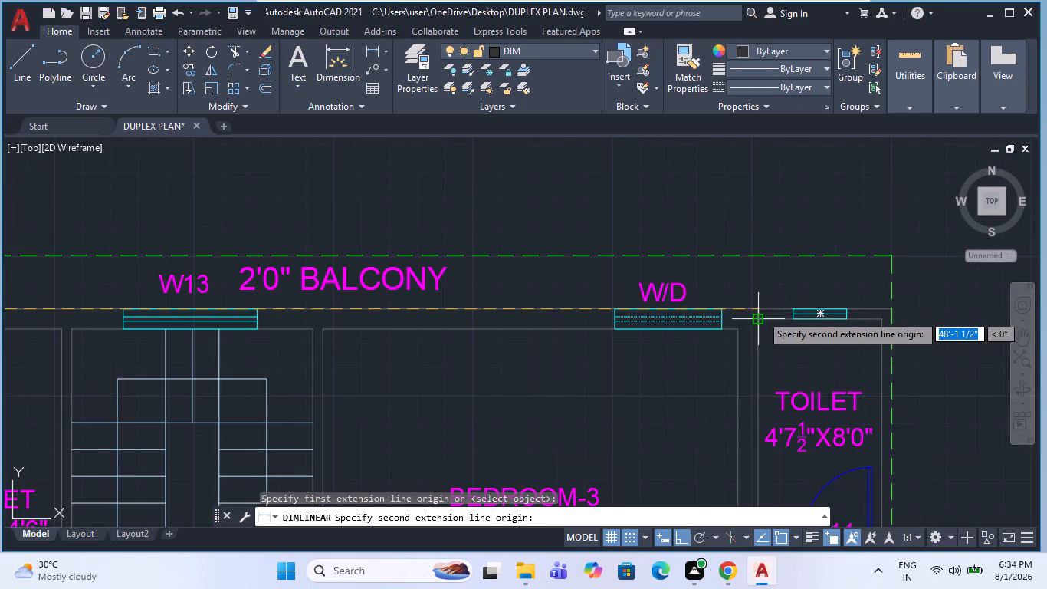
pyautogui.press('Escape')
# Add a linear dimension for the first floor's overall width between the balcony outline's upper corners, placed above the plan.
pyautogui.scroll(-1, 759, 299)
pyautogui.press('space')
pyautogui.click(839, 269)
pyautogui.scroll(-2, 841, 269)
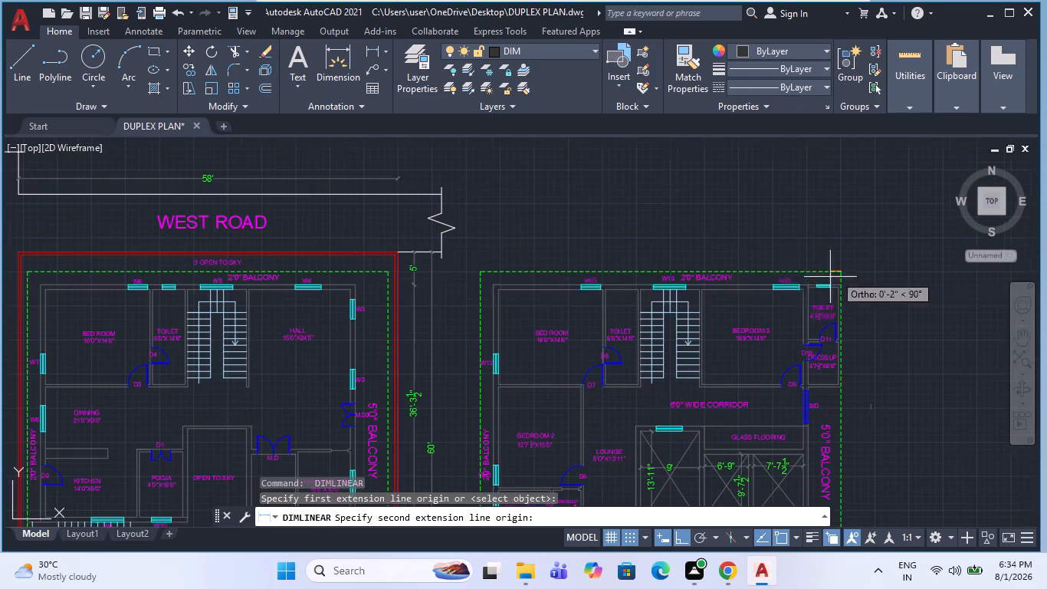
pyautogui.click(474, 274)
pyautogui.scroll(1, 513, 251)
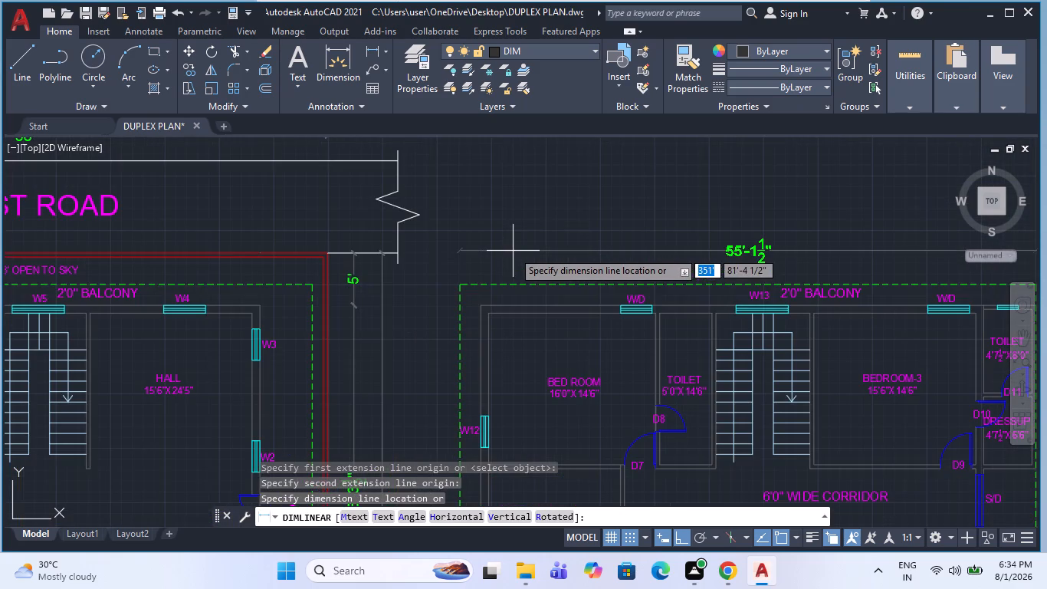
pyautogui.click(513, 251)
pyautogui.scroll(-2, 465, 231)
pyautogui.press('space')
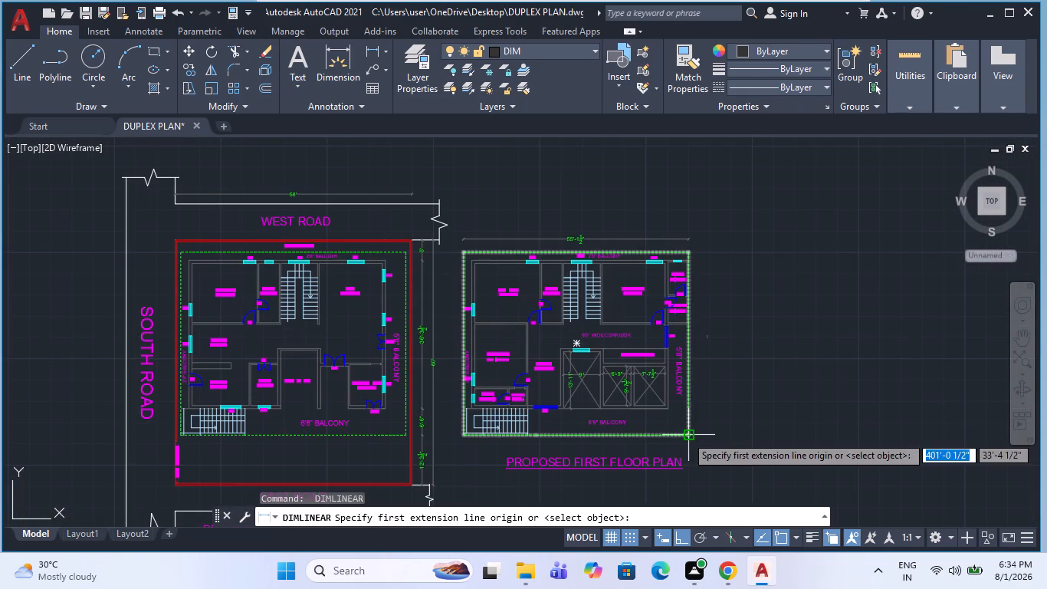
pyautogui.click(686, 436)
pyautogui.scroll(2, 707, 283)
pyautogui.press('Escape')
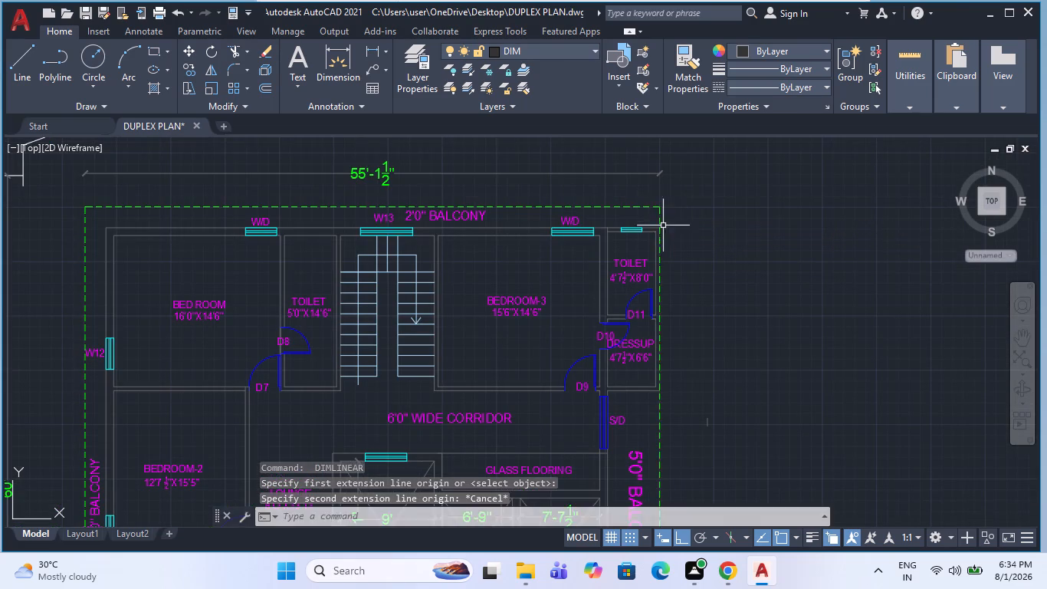
# Dimension the depth of the first floor's upper balcony at its right corner, placed just outside the dashed outline.
pyautogui.scroll(2, 663, 225)
pyautogui.press('space')
pyautogui.click(656, 229)
pyautogui.click(659, 179)
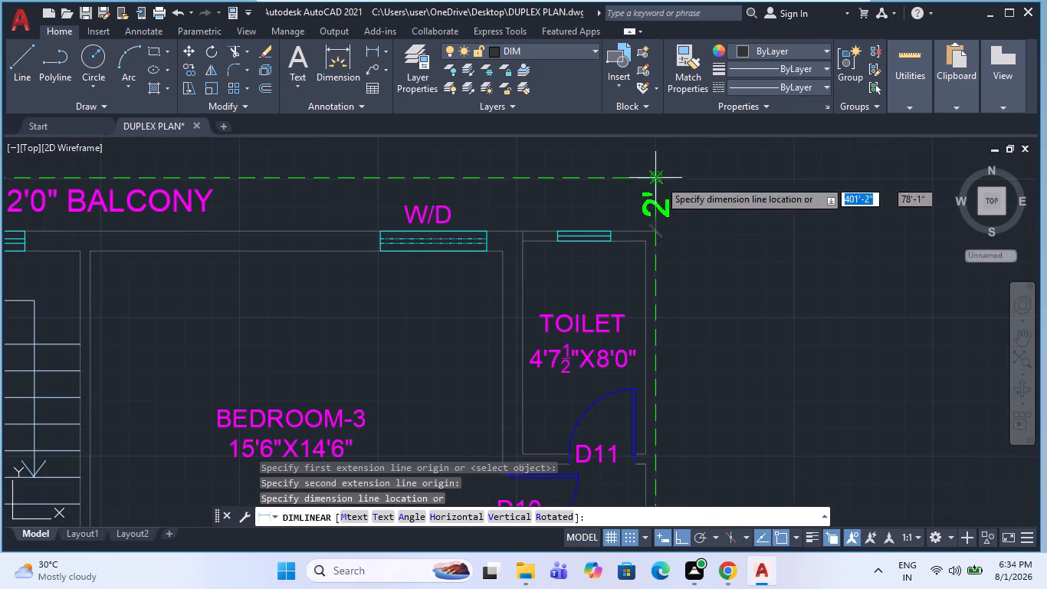
pyautogui.click(697, 214)
# Dimension the first floor's depth from the upper outer wall to the lower one, in line with the upper balcony's depth dimension.
pyautogui.press('space')
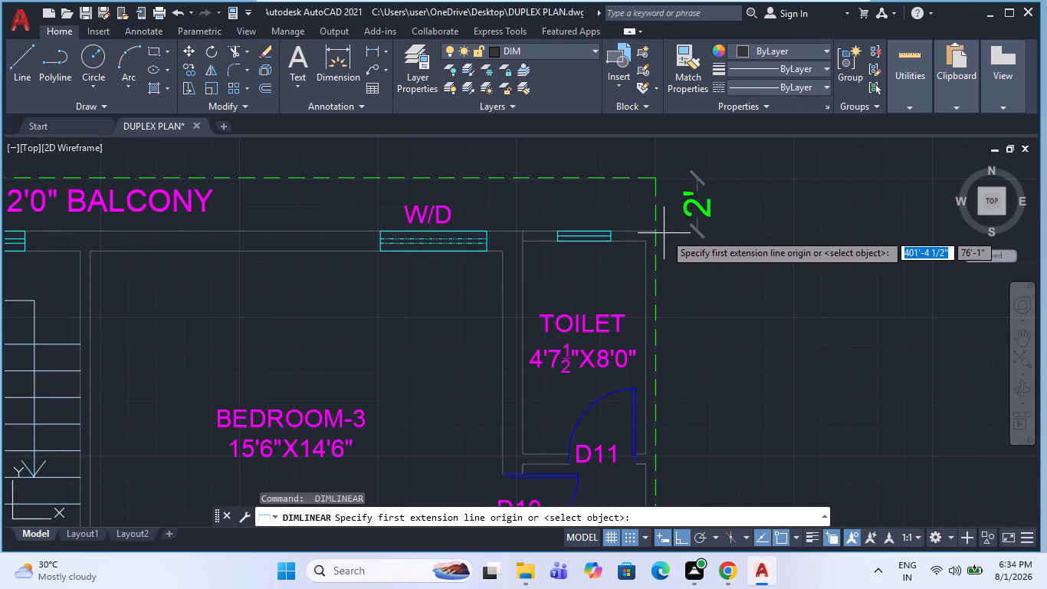
pyautogui.click(658, 233)
pyautogui.scroll(-3, 655, 225)
pyautogui.scroll(-1, 646, 358)
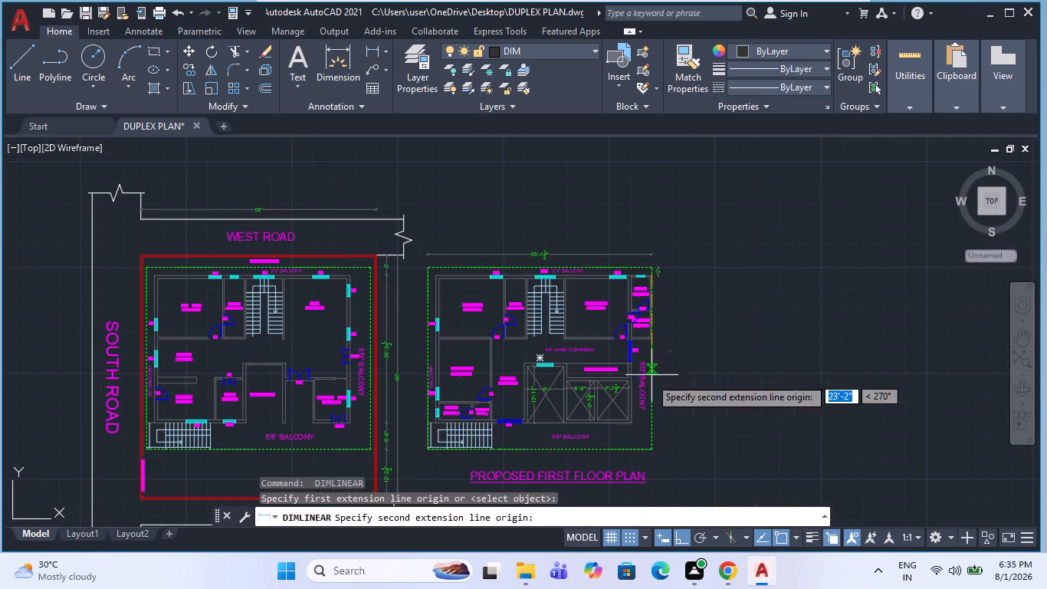
pyautogui.scroll(2, 632, 429)
pyautogui.click(634, 417)
pyautogui.scroll(-1, 632, 416)
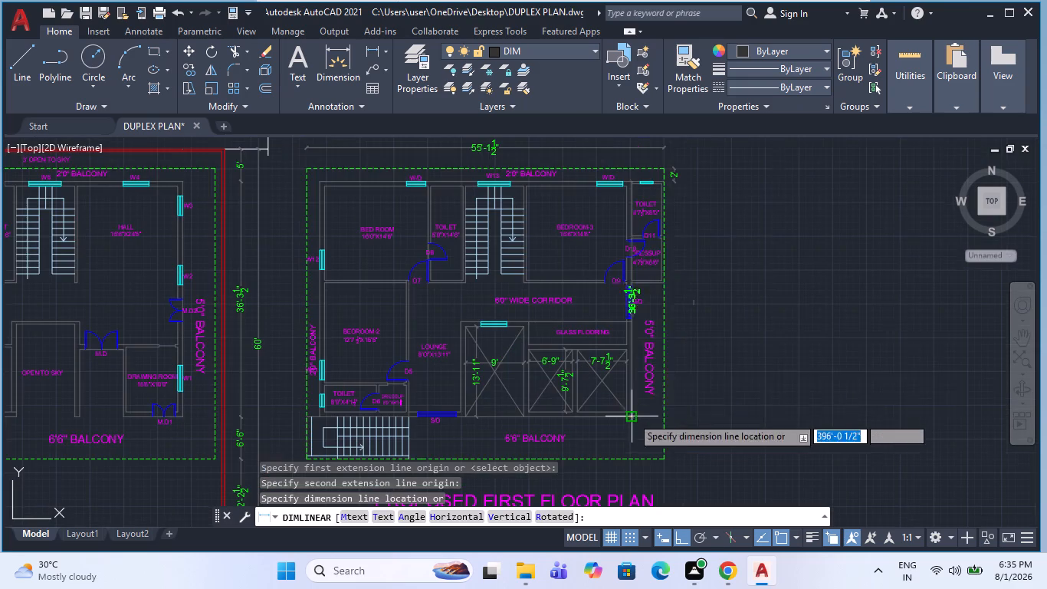
pyautogui.scroll(5, 676, 192)
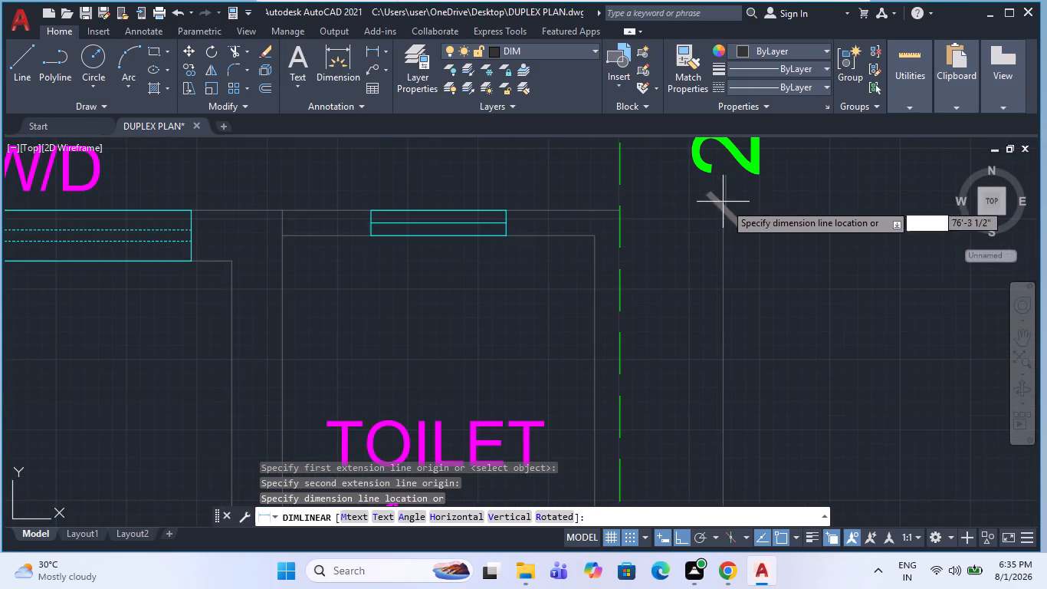
pyautogui.click(727, 204)
# Dimension the depth of the first floor's lower balcony from the outer wall to the dashed outline, placed outside the right side.
pyautogui.scroll(-7, 711, 196)
pyautogui.scroll(3, 657, 324)
pyautogui.press('space')
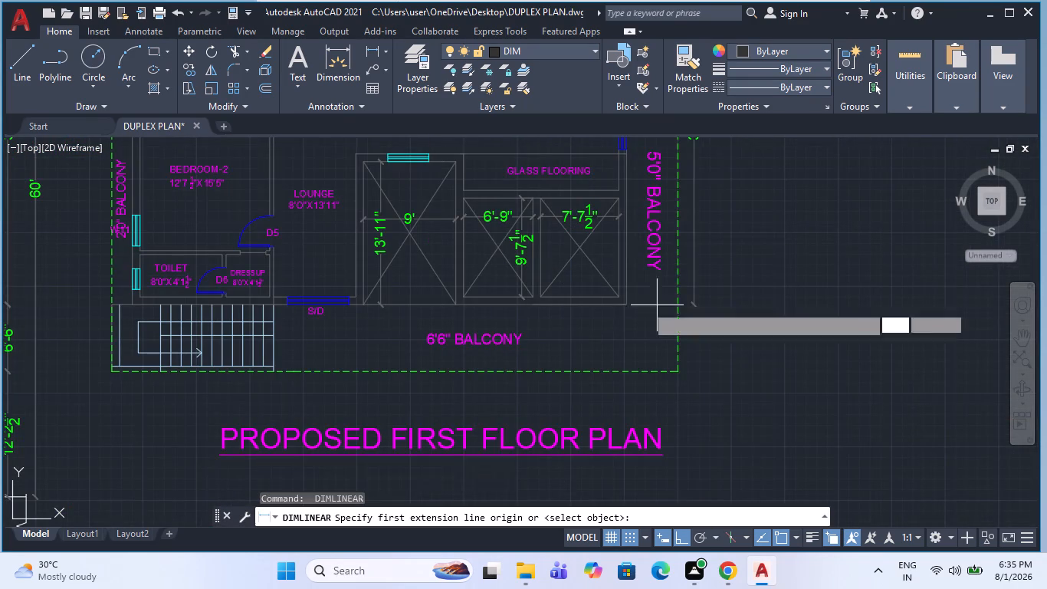
pyautogui.click(632, 304)
pyautogui.click(627, 373)
pyautogui.scroll(2, 672, 319)
pyautogui.click(718, 286)
pyautogui.scroll(-1, 694, 298)
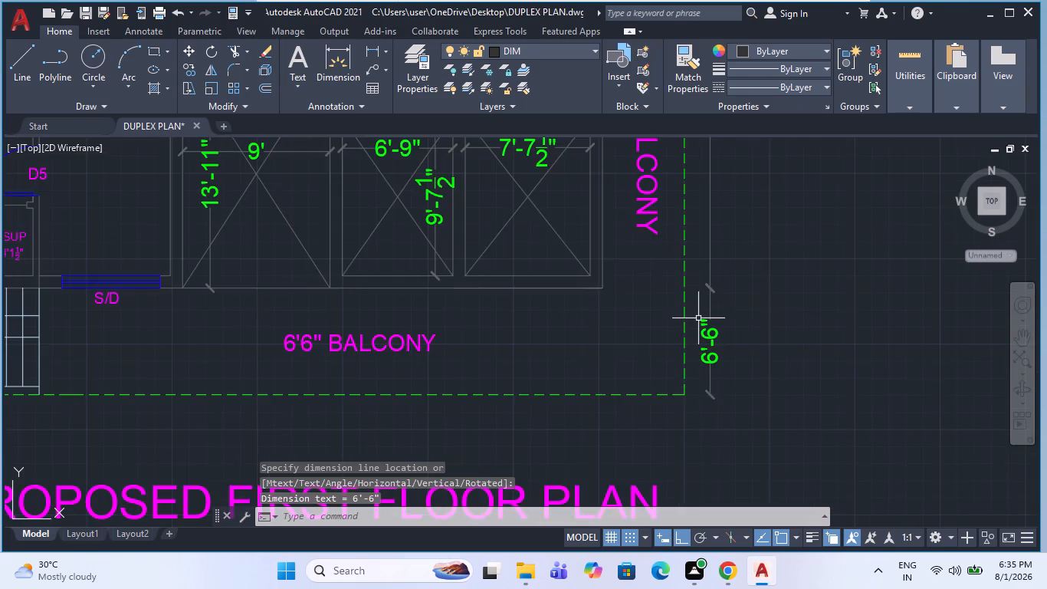
# Extend the first floor's 13'-11" deep opening's left edge line down to the lower balcony's dashed outline.
pyautogui.scroll(-2, 698, 318)
pyautogui.scroll(2, 471, 314)
pyautogui.scroll(-1, 471, 312)
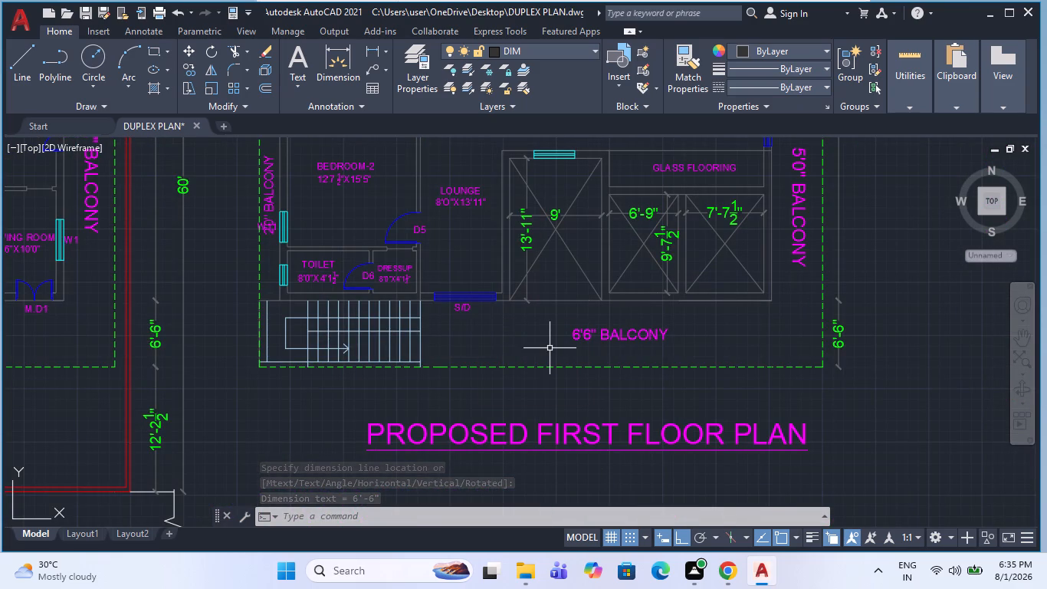
pyautogui.scroll(-1, 550, 348)
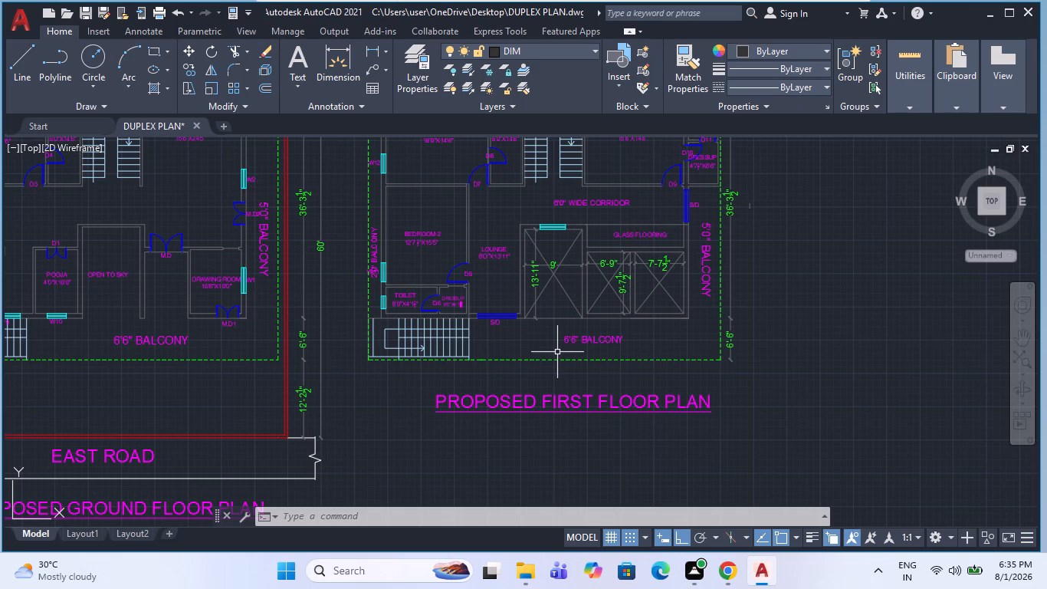
pyautogui.scroll(2, 557, 352)
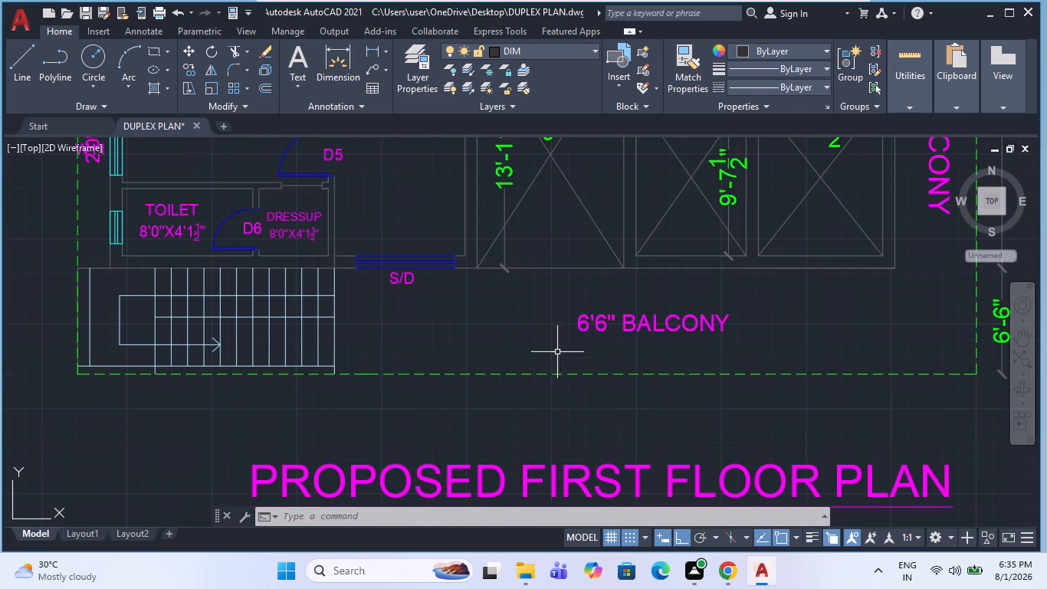
pyautogui.write('EX')
pyautogui.press('space')
pyautogui.click(477, 240)
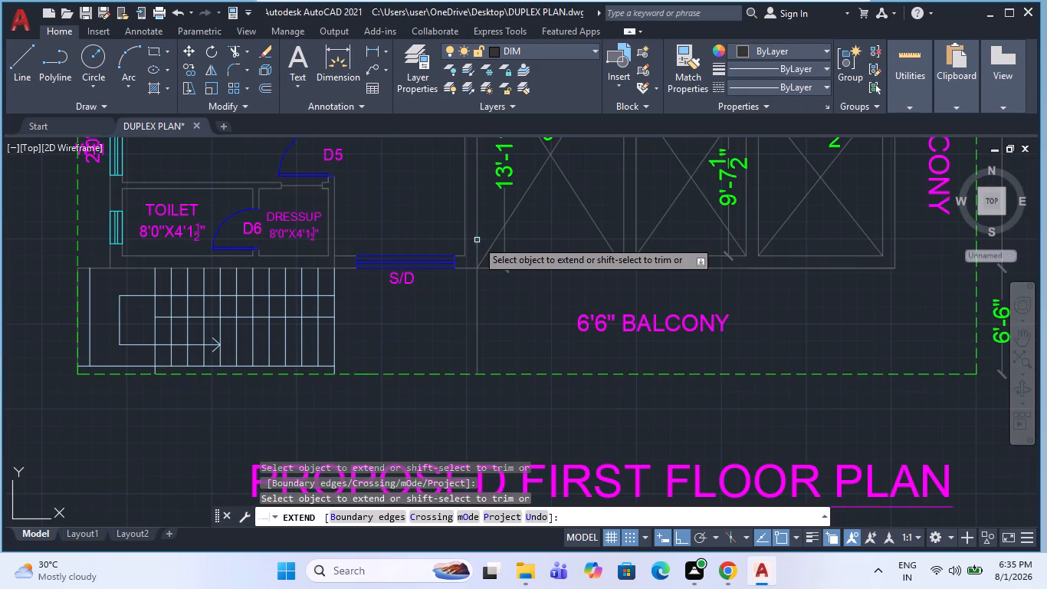
pyautogui.press('Escape')
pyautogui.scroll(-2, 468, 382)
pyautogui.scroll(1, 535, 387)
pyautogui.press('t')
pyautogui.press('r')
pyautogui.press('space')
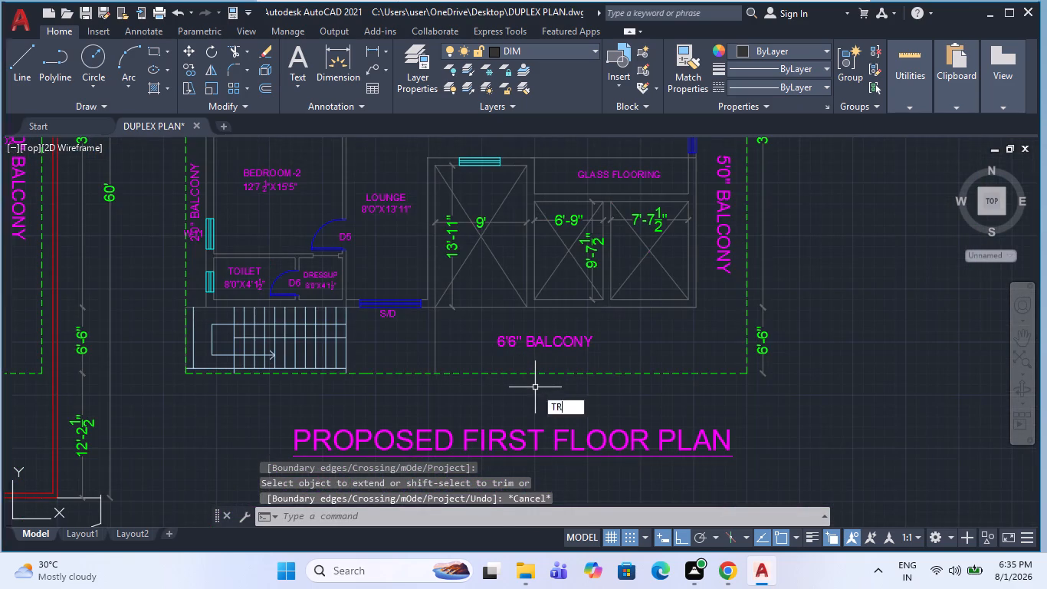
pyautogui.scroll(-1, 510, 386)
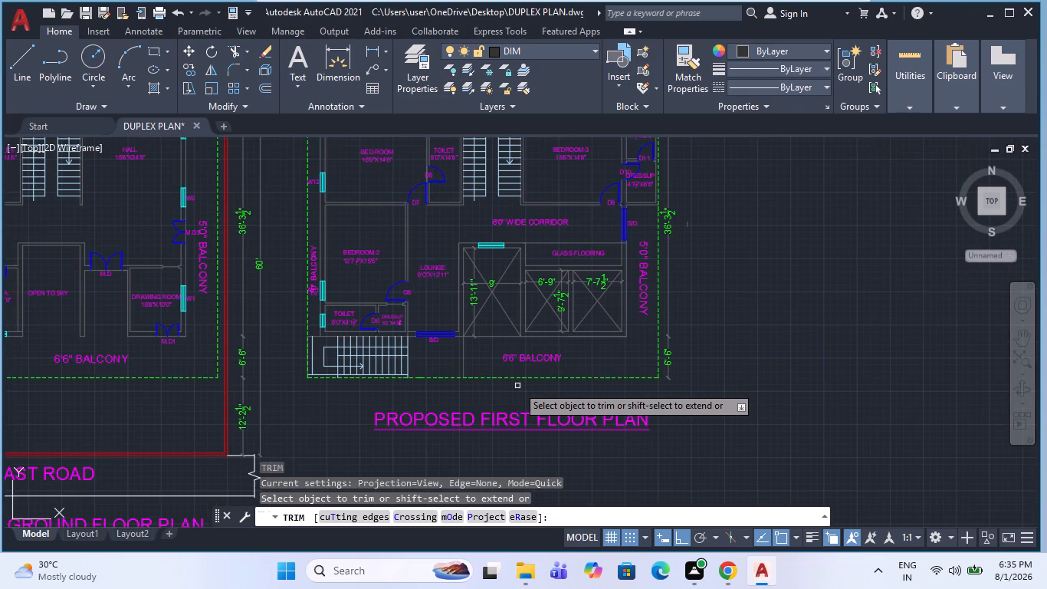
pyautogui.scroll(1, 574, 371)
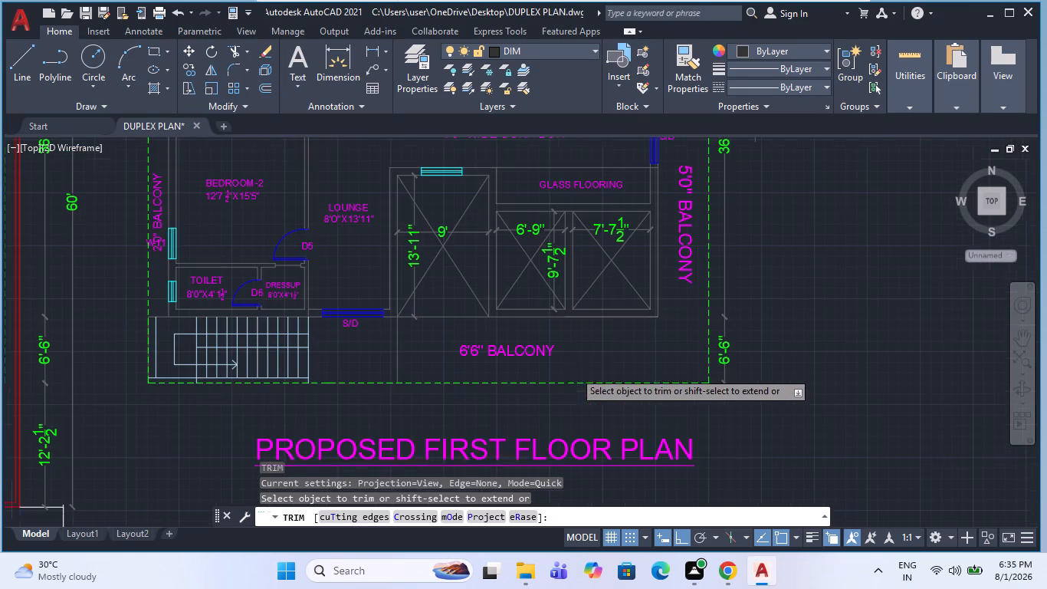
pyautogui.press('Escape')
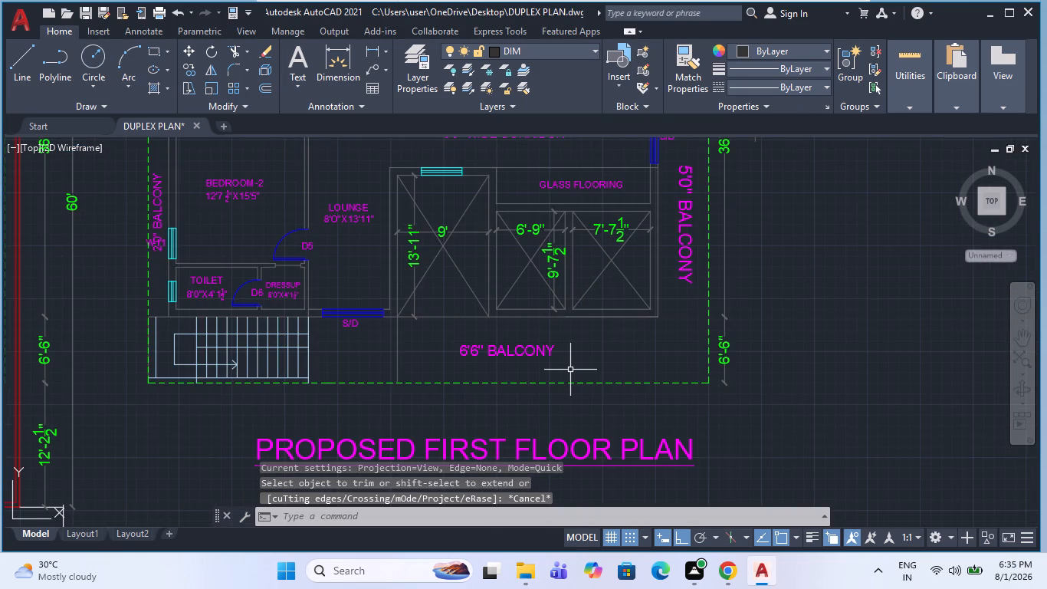
# Draw a vertical line from the 6'-9" wide opening's lower-right corner down to the lower balcony's dashed outline.
pyautogui.write('L')
pyautogui.press('space')
pyautogui.scroll(1, 553, 348)
pyautogui.click(573, 285)
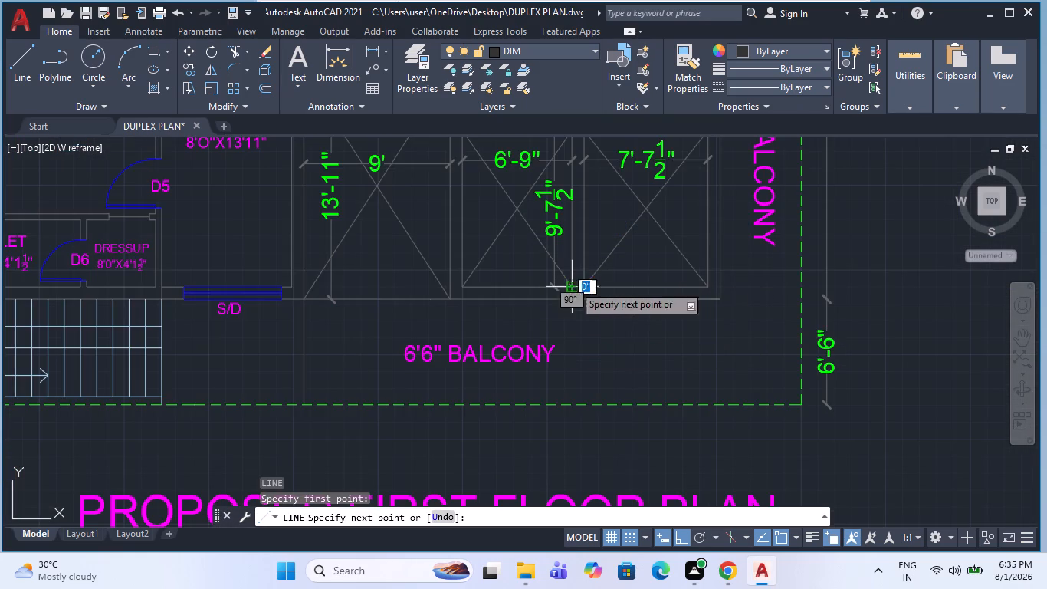
pyautogui.click(578, 404)
pyautogui.press('Escape')
pyautogui.press('Escape')
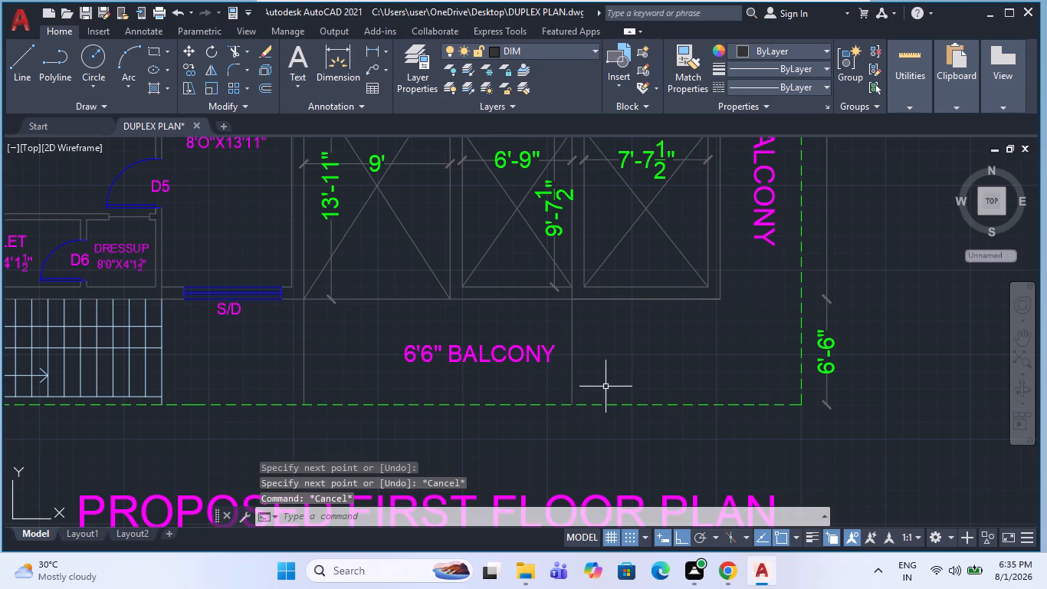
pyautogui.press('Escape')
# Trim the lower balcony's dashed outline between the two vertical lines.
pyautogui.press('t')
pyautogui.press('r')
pyautogui.press('space')
pyautogui.click(490, 403)
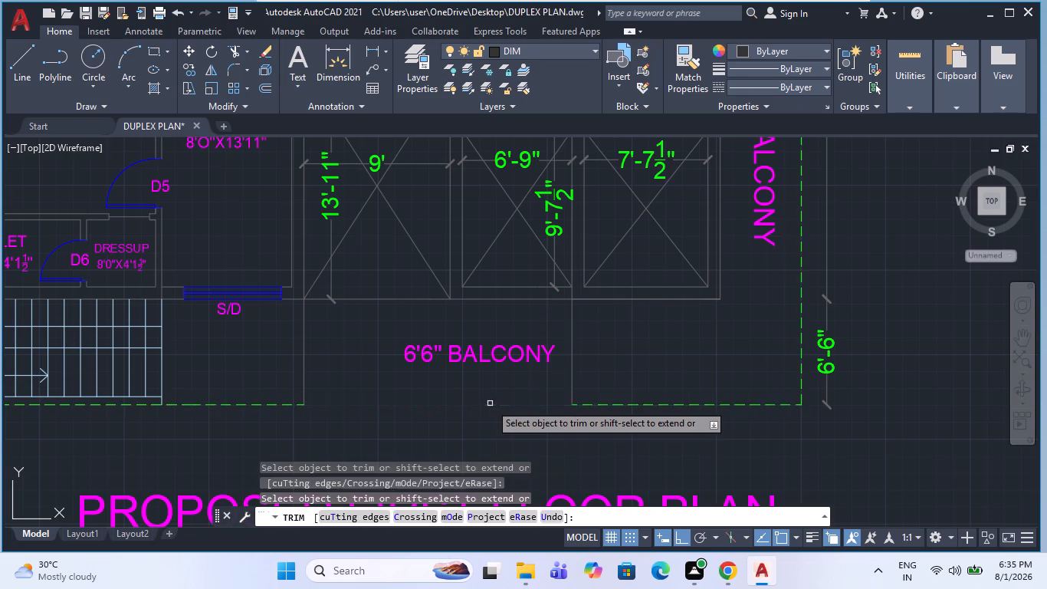
pyautogui.press('Escape')
pyautogui.scroll(-1, 408, 397)
pyautogui.press('Escape')
# Move the lower 6'6" BALCONY label into the remaining balcony area at the first floor plan's lower-right corner.
pyautogui.click(457, 371)
pyautogui.click(439, 412)
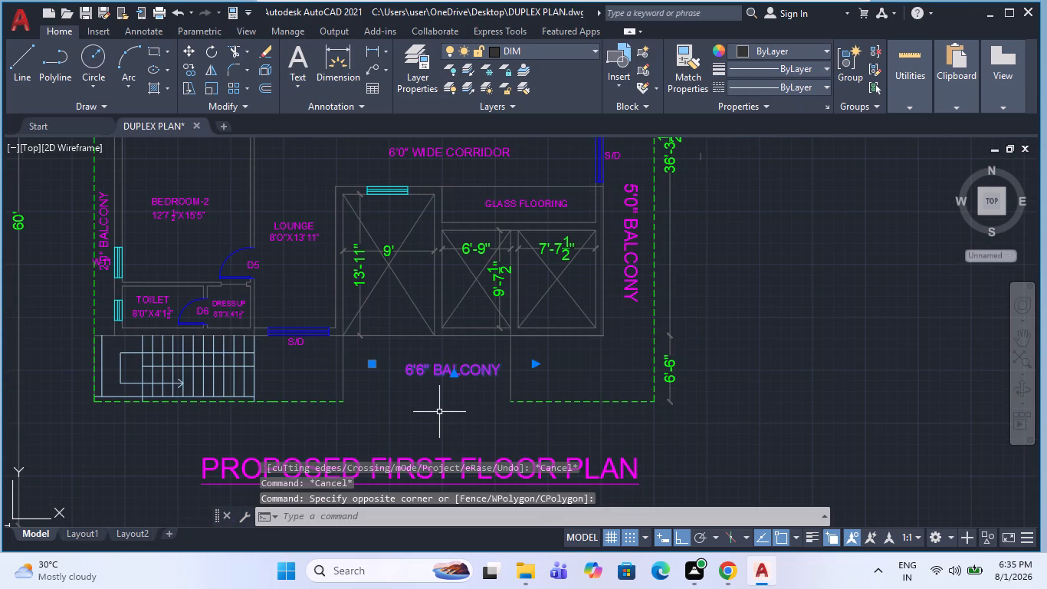
pyautogui.press('m')
pyautogui.press('space')
pyautogui.click(438, 441)
pyautogui.click(560, 457)
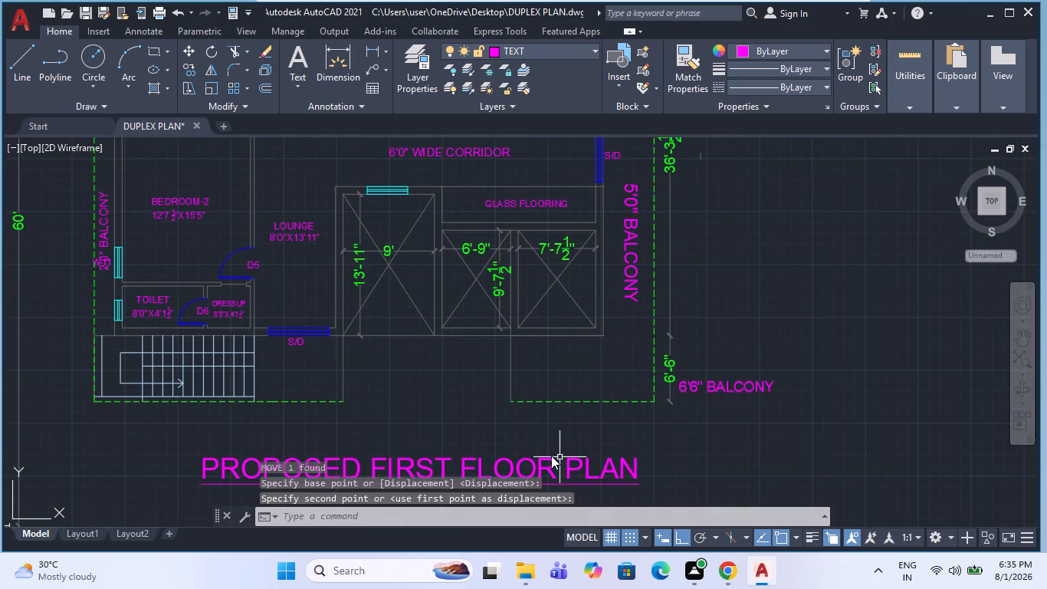
pyautogui.press('Escape')
pyautogui.click(752, 390)
pyautogui.press('m')
pyautogui.press('space')
pyautogui.moveTo(832, 437); pyautogui.dragTo(814, 440)
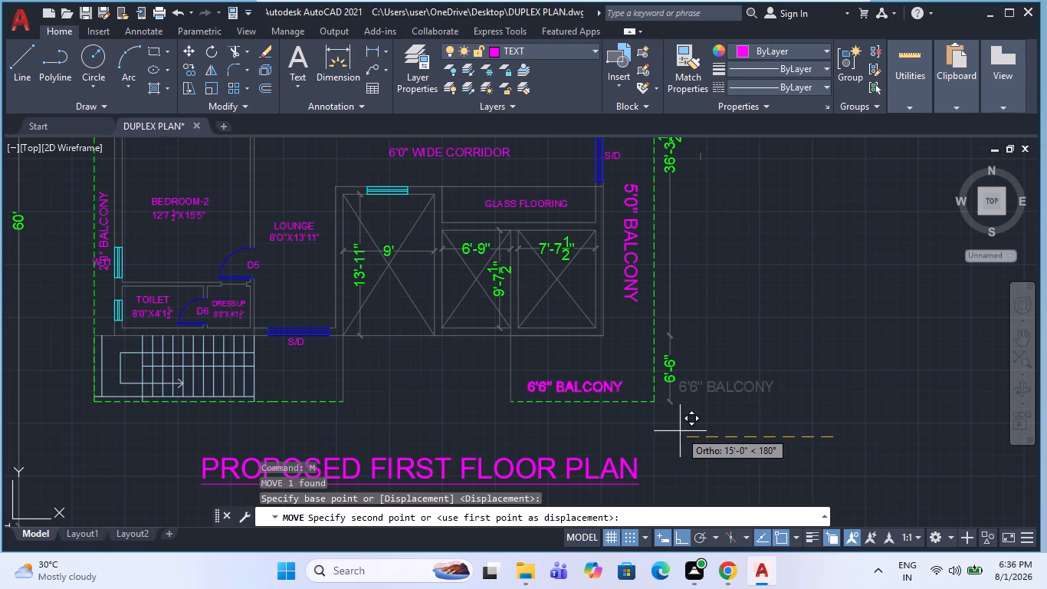
pyautogui.click(678, 431)
pyautogui.press('Escape')
# Move the relocated 6'6" BALCONY label slightly upward within the lower-right balcony area.
pyautogui.click(609, 383)
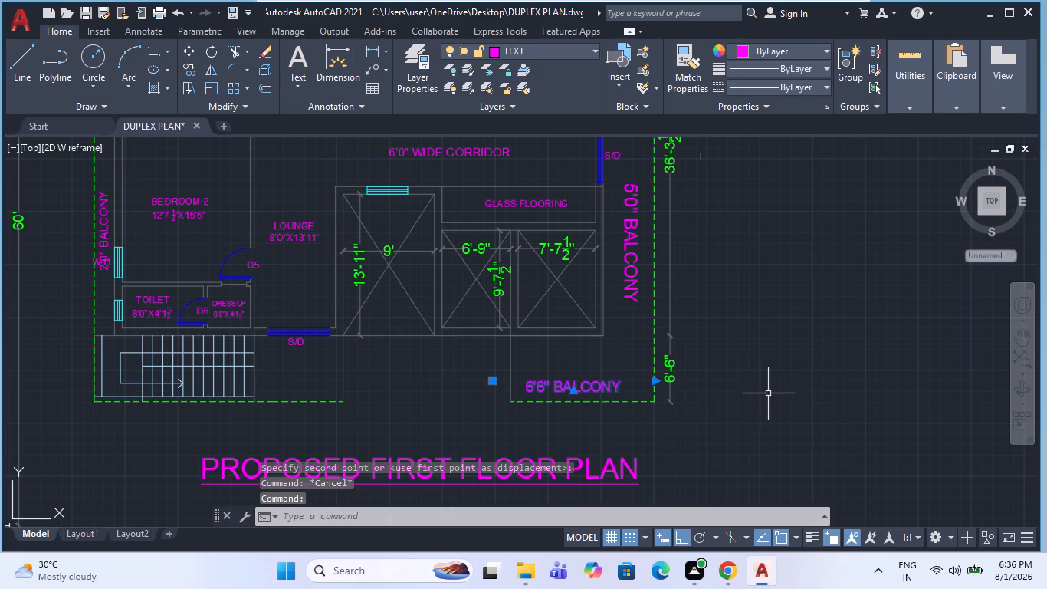
pyautogui.press('m')
pyautogui.press('space')
pyautogui.click(773, 417)
pyautogui.click(777, 400)
pyautogui.press('Escape')
pyautogui.scroll(-1, 556, 396)
pyautogui.press('Escape')
# Draw a rectangular frame about 156' by 96' around the ground and first floor plans with their roads and titles.
pyautogui.moveTo(632, 421); pyautogui.dragTo(630, 423, button='middle')
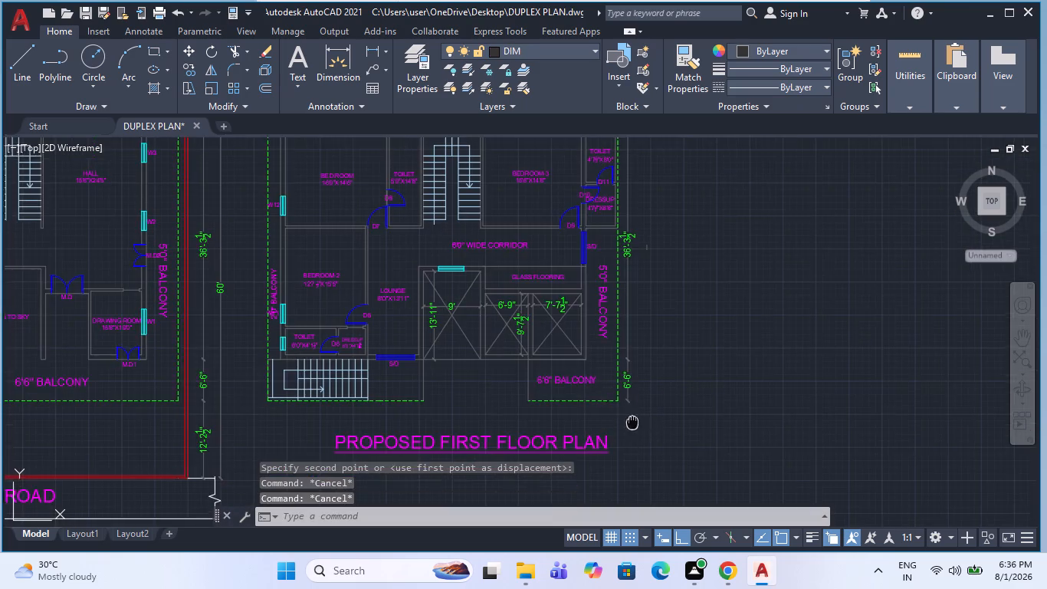
pyautogui.moveTo(630, 423); pyautogui.dragTo(562, 426, button='middle')
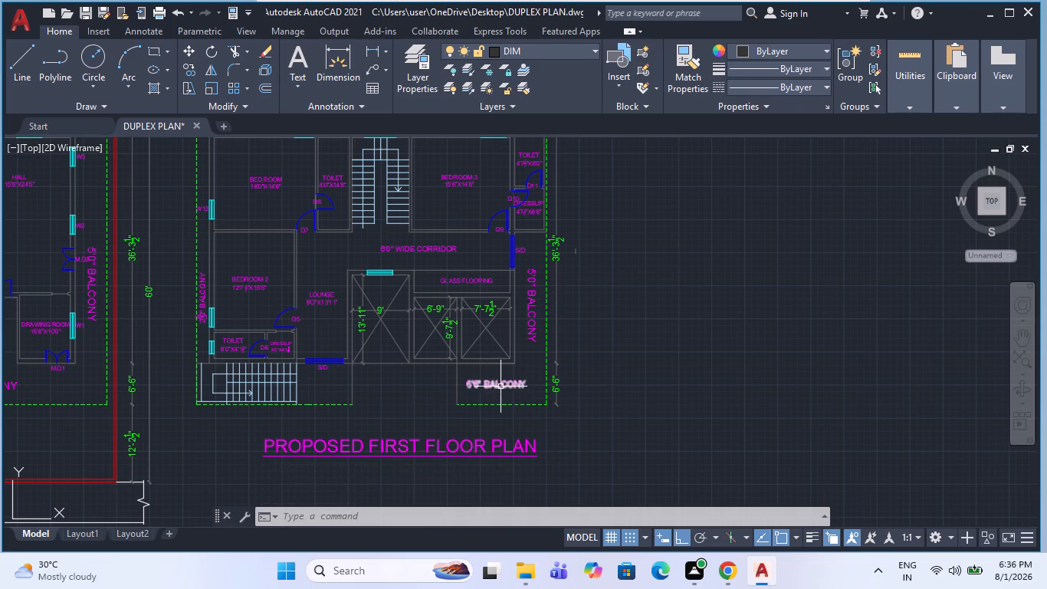
pyautogui.scroll(1, 500, 387)
pyautogui.scroll(-2, 500, 387)
pyautogui.press('Escape')
pyautogui.moveTo(646, 360); pyautogui.dragTo(772, 333, button='middle')
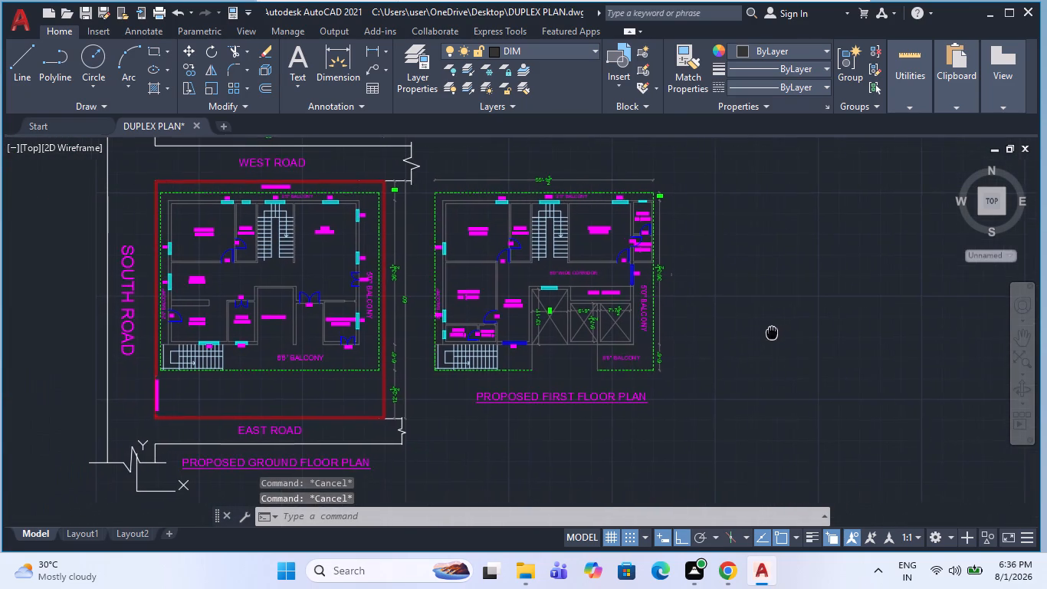
pyautogui.moveTo(772, 333); pyautogui.dragTo(773, 333, button='middle')
pyautogui.scroll(-1, 572, 356)
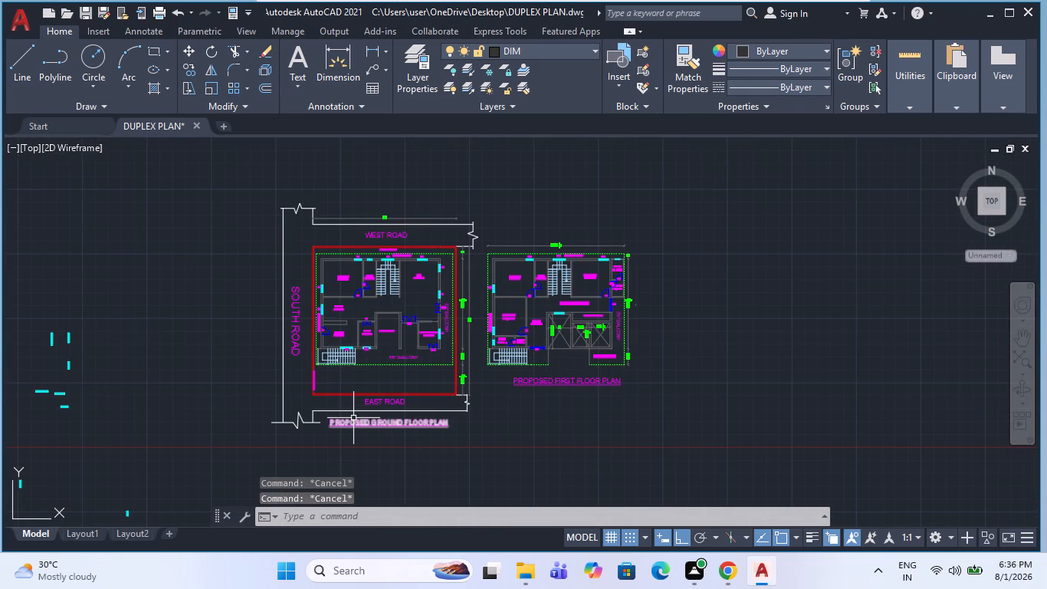
pyautogui.write('REC')
pyautogui.press('space')
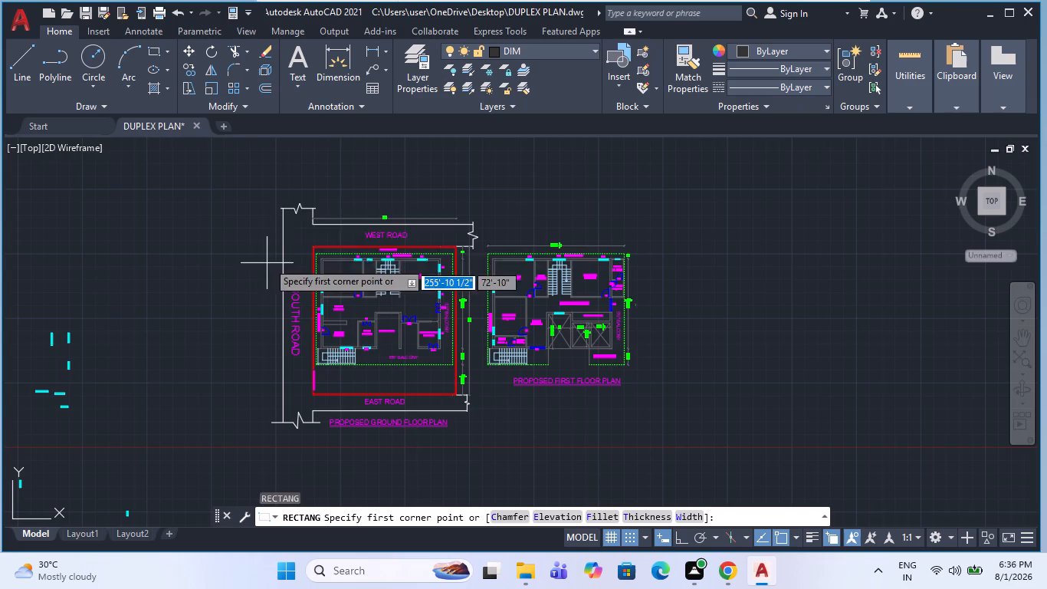
pyautogui.click(258, 196)
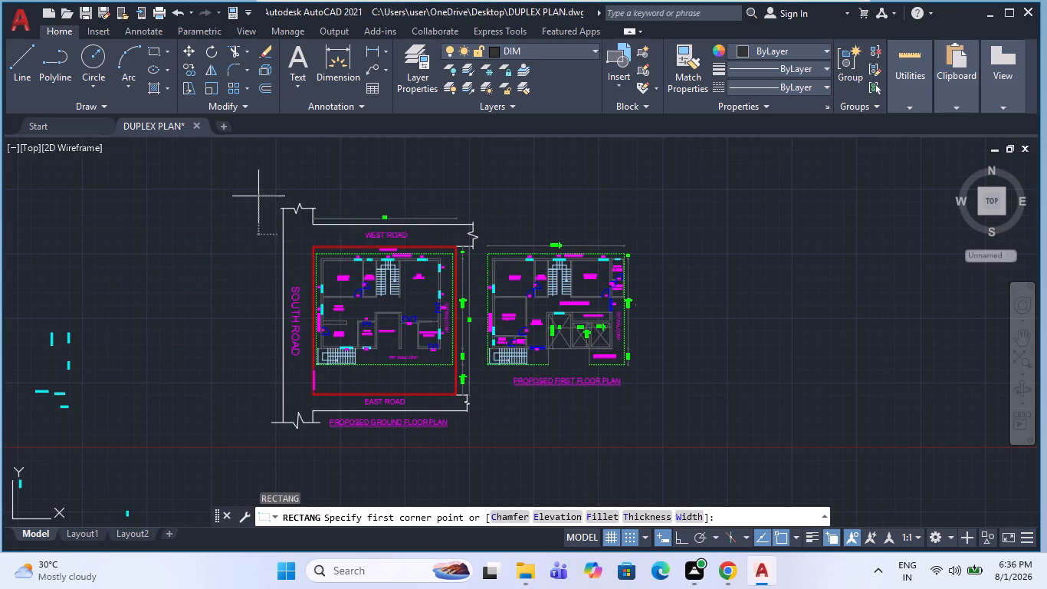
pyautogui.click(644, 436)
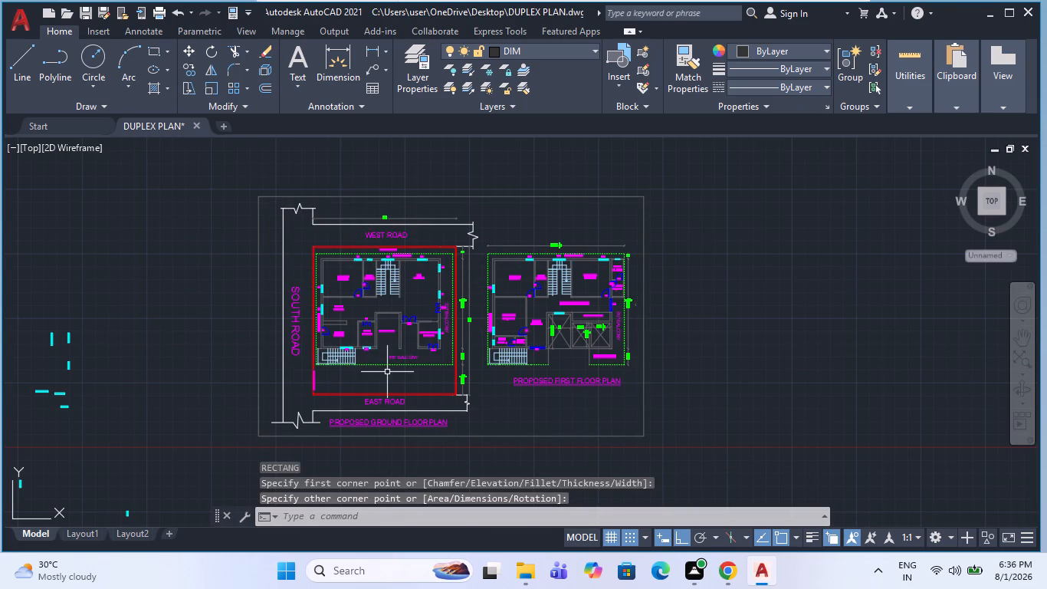
# Copy the PROPOSED GROUND FLOOR PLAN title to below the East Road of the hatched built-up-area drawing, with Ortho off.
pyautogui.scroll(1, 397, 448)
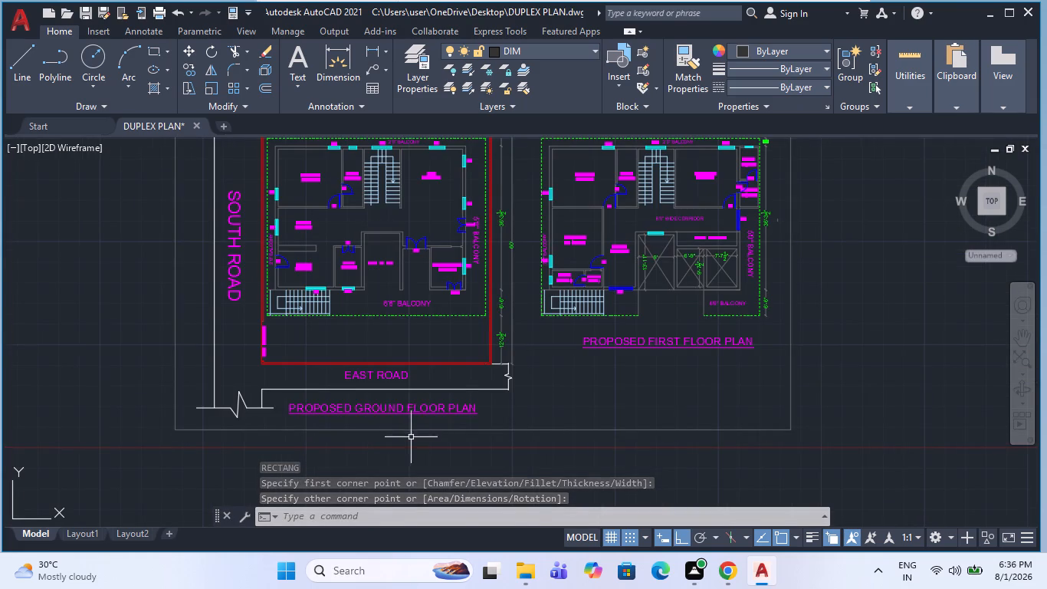
pyautogui.scroll(-1, 411, 437)
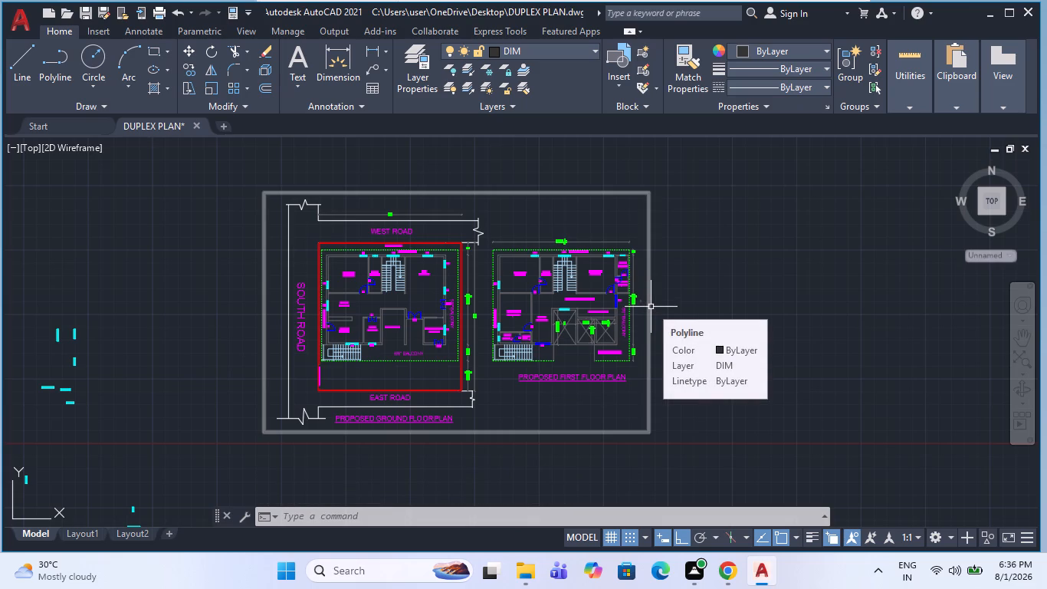
pyautogui.scroll(-1, 651, 375)
pyautogui.scroll(2, 179, 363)
pyautogui.scroll(-2, 314, 313)
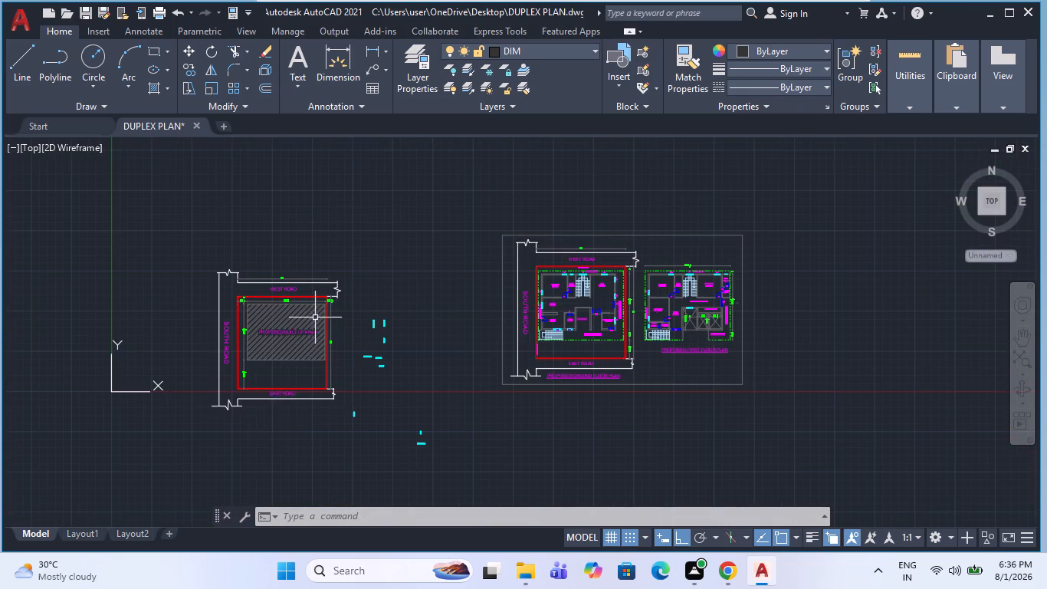
pyautogui.click(569, 376)
pyautogui.press('c')
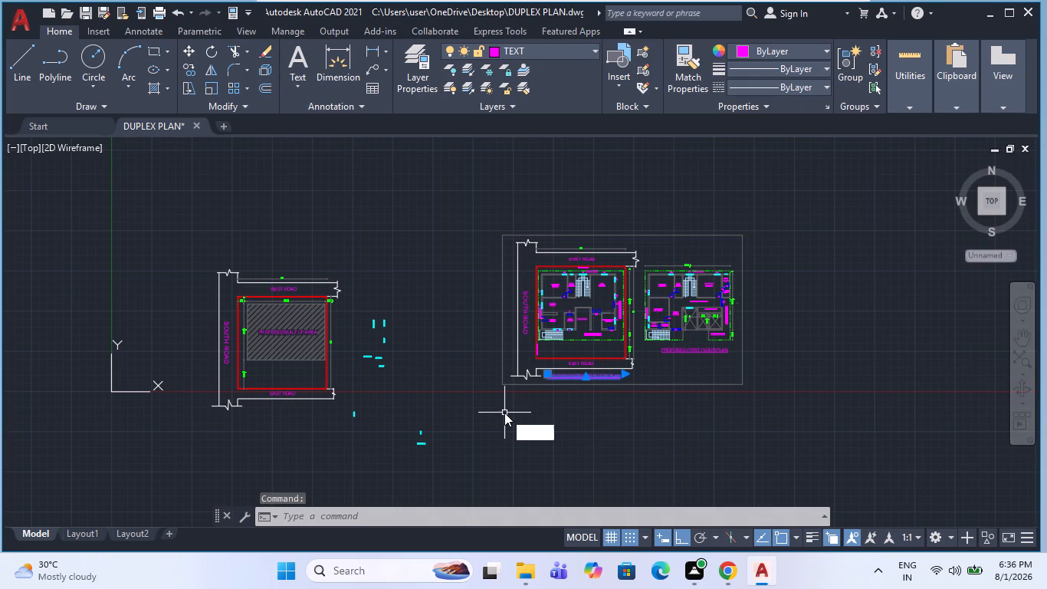
pyautogui.press('o')
pyautogui.press('space')
pyautogui.click(566, 381)
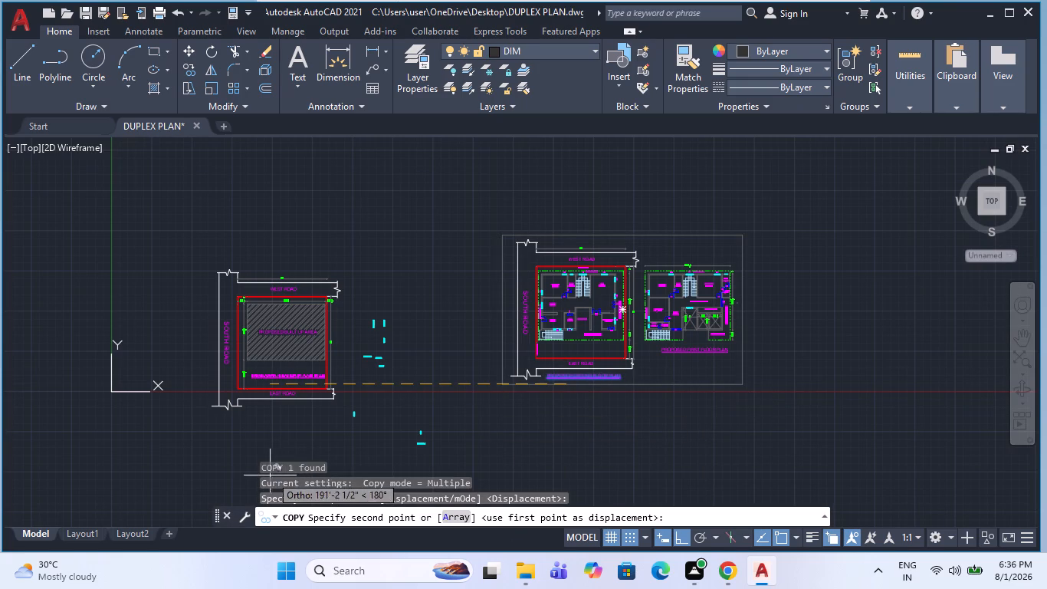
pyautogui.press('F8')
pyautogui.scroll(2, 277, 482)
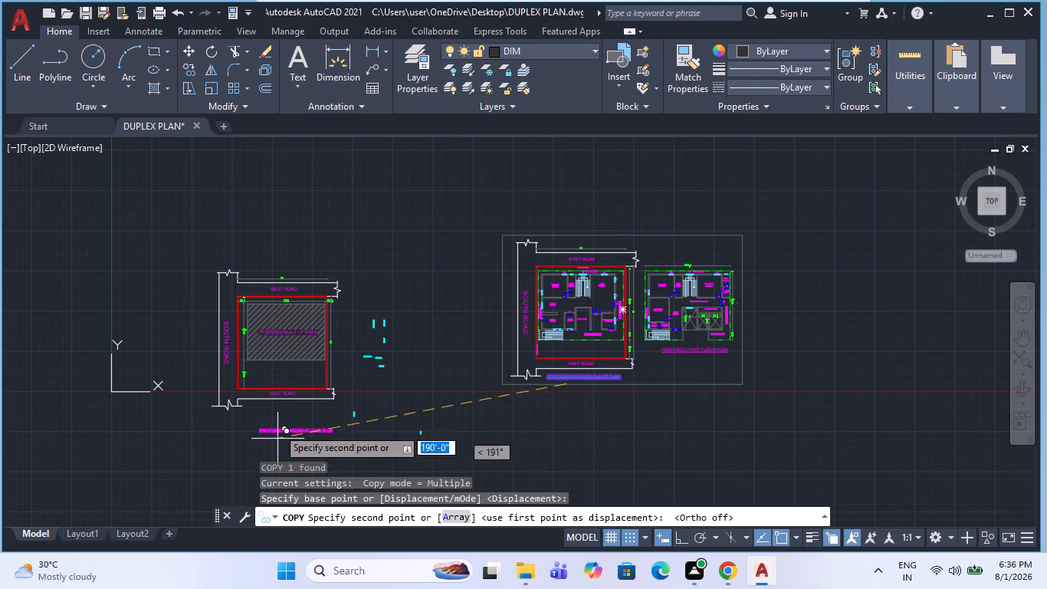
pyautogui.scroll(2, 251, 426)
pyautogui.click(287, 398)
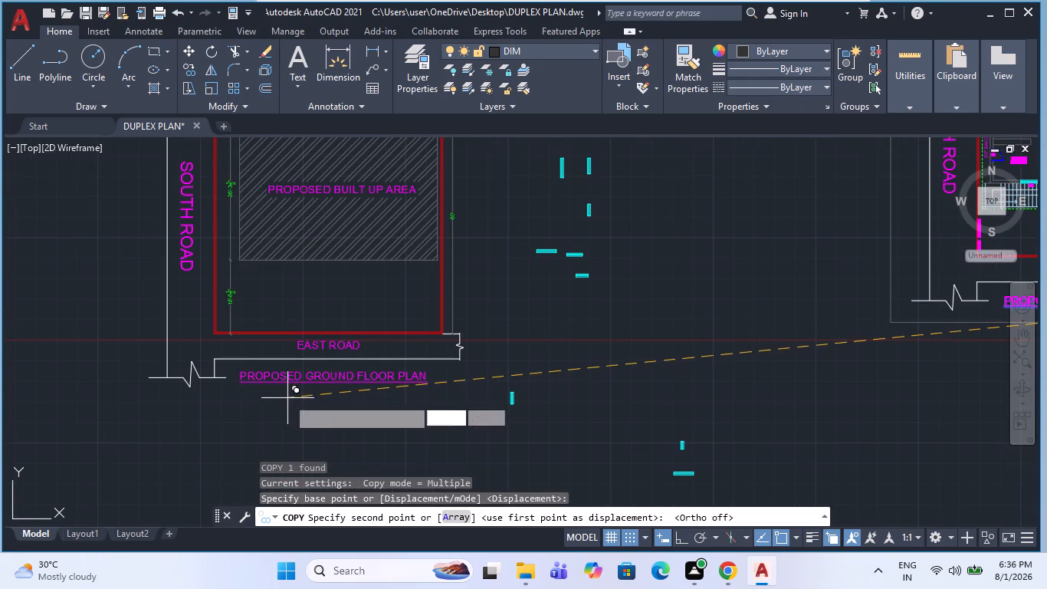
pyautogui.press('Escape')
# Change the copied title's text to SITE PLAN and narrow its text frame to fit the wording.
pyautogui.click(327, 385)
pyautogui.press('Escape')
pyautogui.doubleClick(318, 374)
pyautogui.scroll(2, 398, 387)
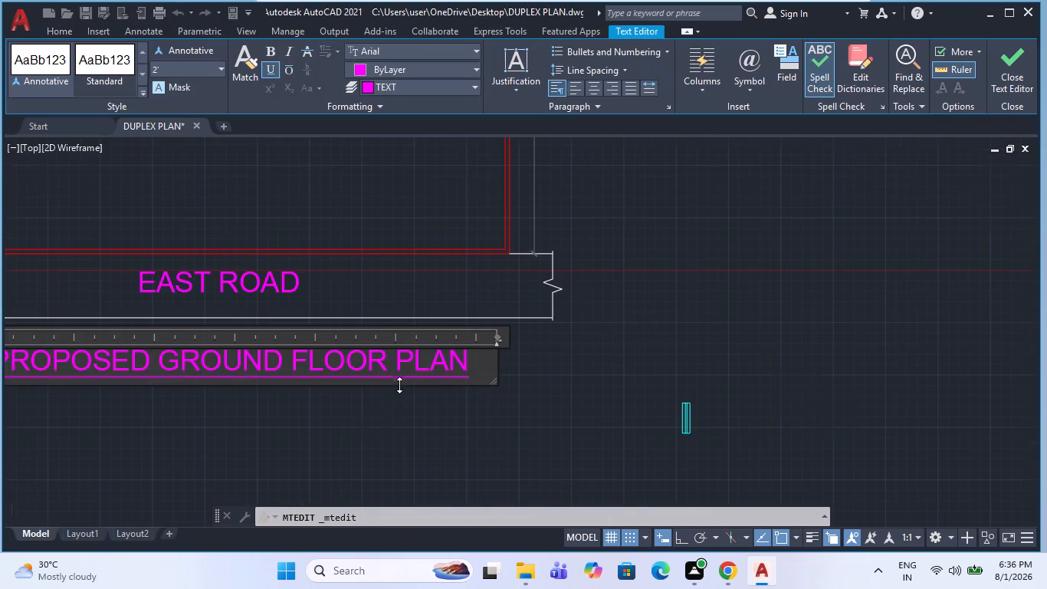
pyautogui.click(380, 374)
pyautogui.scroll(-2, 386, 374)
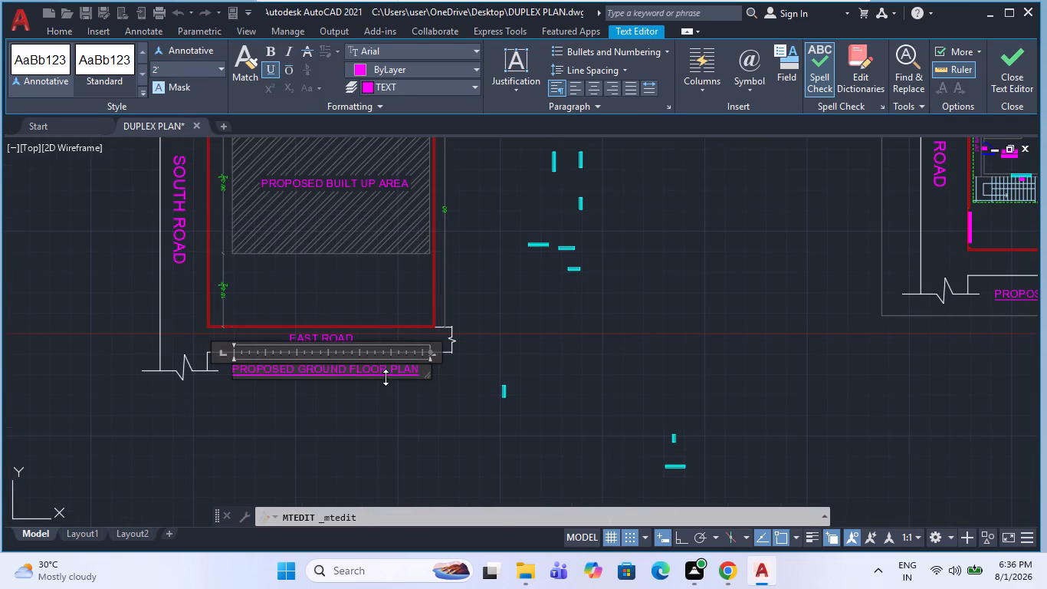
pyautogui.moveTo(387, 376); pyautogui.dragTo(217, 397)
pyautogui.write('SITE')
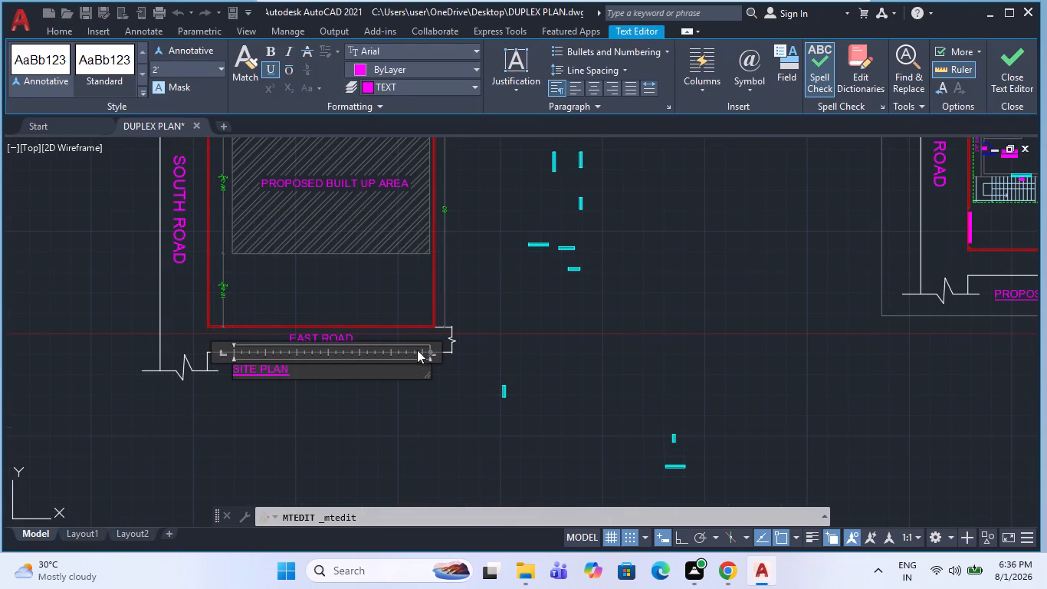
pyautogui.moveTo(430, 354); pyautogui.dragTo(289, 369)
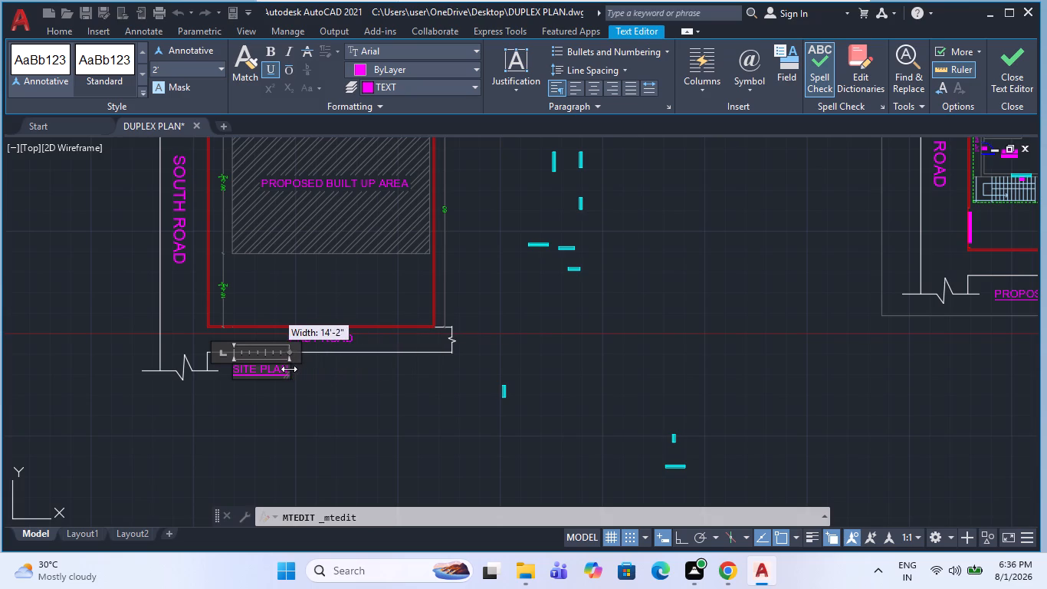
pyautogui.moveTo(289, 369); pyautogui.dragTo(296, 370)
pyautogui.click(323, 397)
pyautogui.press('Escape')
# Move the SITE PLAN title to sit centred beneath the EAST ROAD label.
pyautogui.click(276, 367)
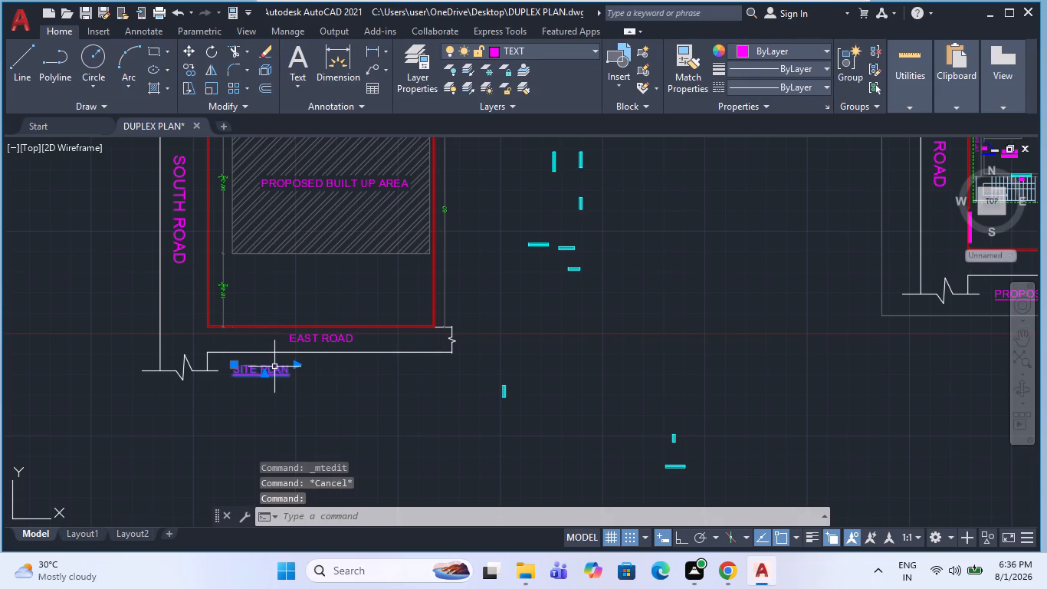
pyautogui.press('m')
pyautogui.press('space')
pyautogui.moveTo(264, 404); pyautogui.dragTo(275, 408)
pyautogui.click(319, 398)
pyautogui.press('Escape')
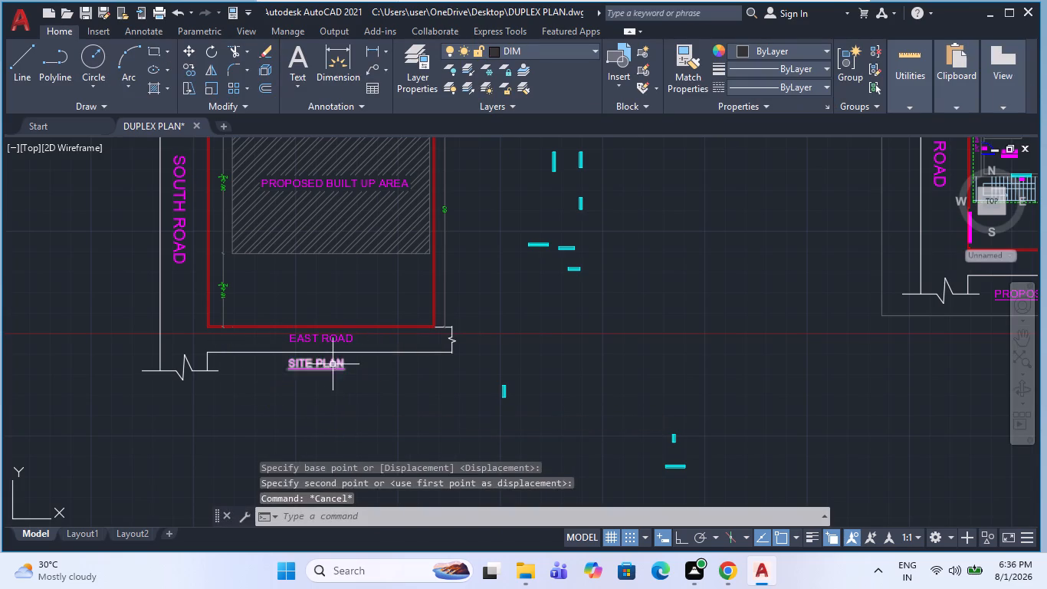
# Set the SITE PLAN title's text height to 3' and widen its text frame so it fits on one line.
pyautogui.doubleClick(333, 364)
pyautogui.hotkey('ctrl', 'a')
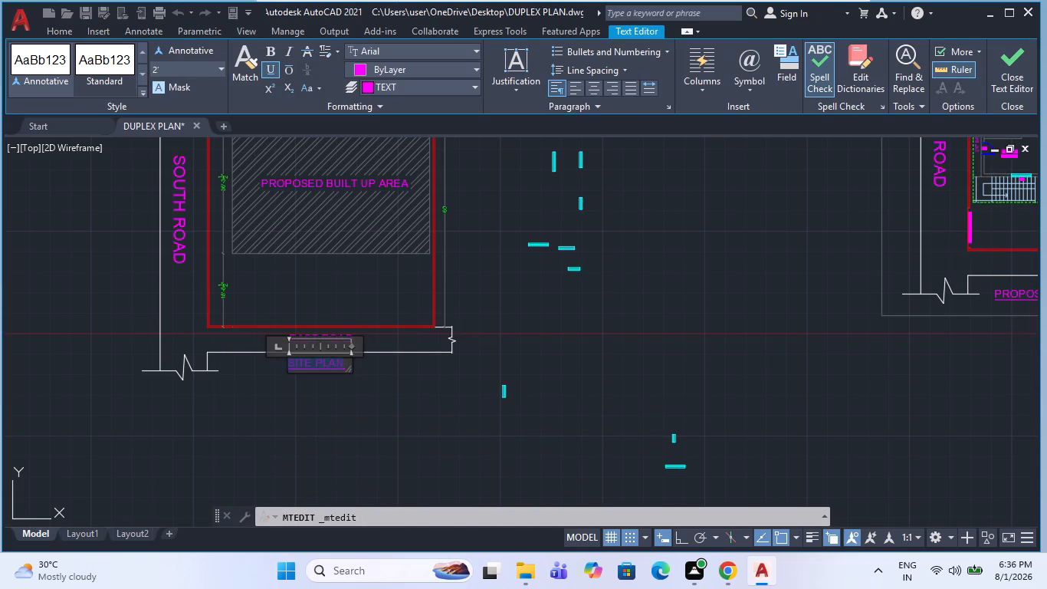
pyautogui.click(167, 66)
pyautogui.write("3'")
pyautogui.press('Return')
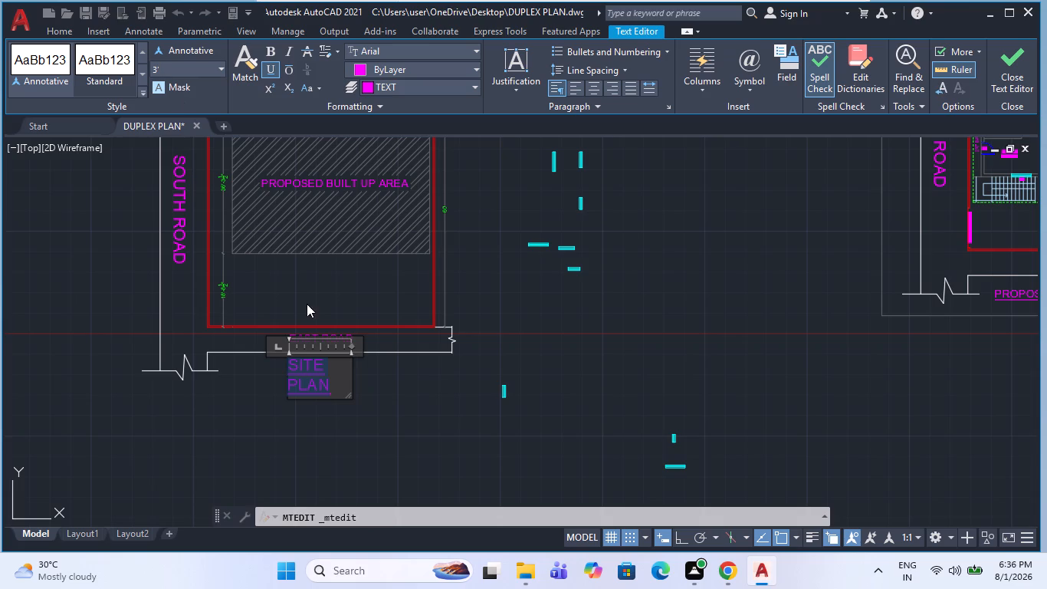
pyautogui.moveTo(350, 345); pyautogui.dragTo(403, 367)
pyautogui.click(392, 423)
pyautogui.press('Escape')
# Set the PROPOSED GROUND FLOOR PLAN title's text height to 3' and widen its text frame to one line.
pyautogui.scroll(-2, 140, 439)
pyautogui.scroll(1, 542, 393)
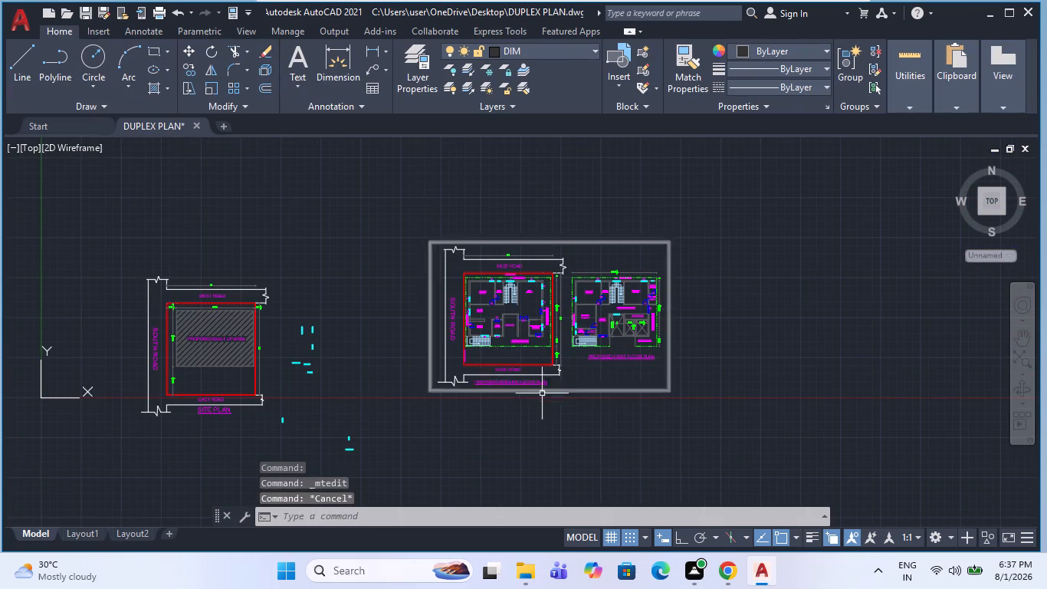
pyautogui.scroll(1, 541, 393)
pyautogui.doubleClick(521, 373)
pyautogui.hotkey('ctrl', 'a')
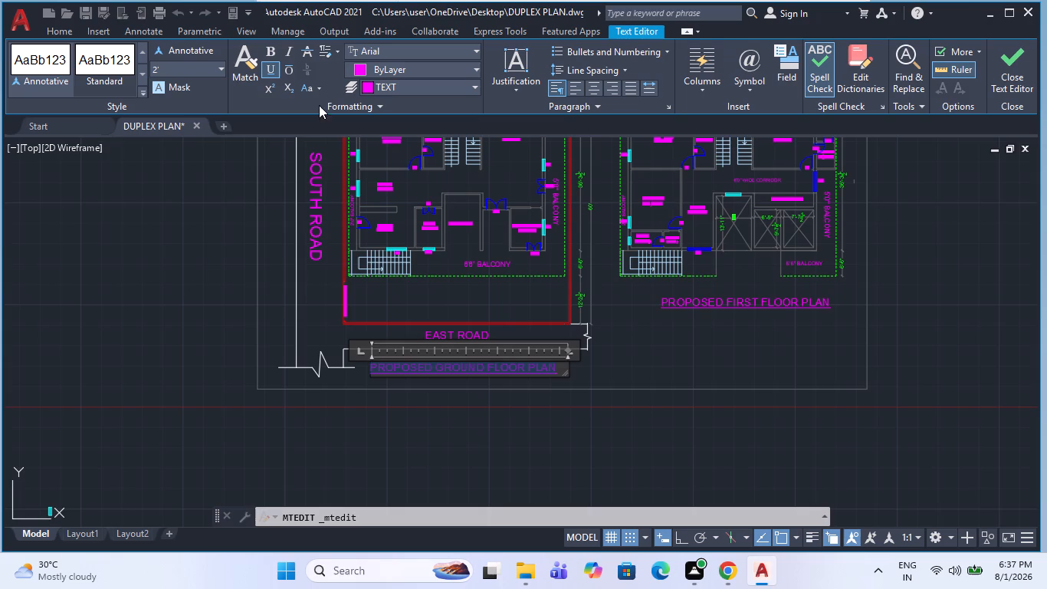
pyautogui.moveTo(162, 71); pyautogui.dragTo(117, 74)
pyautogui.write("3'")
pyautogui.press('Return')
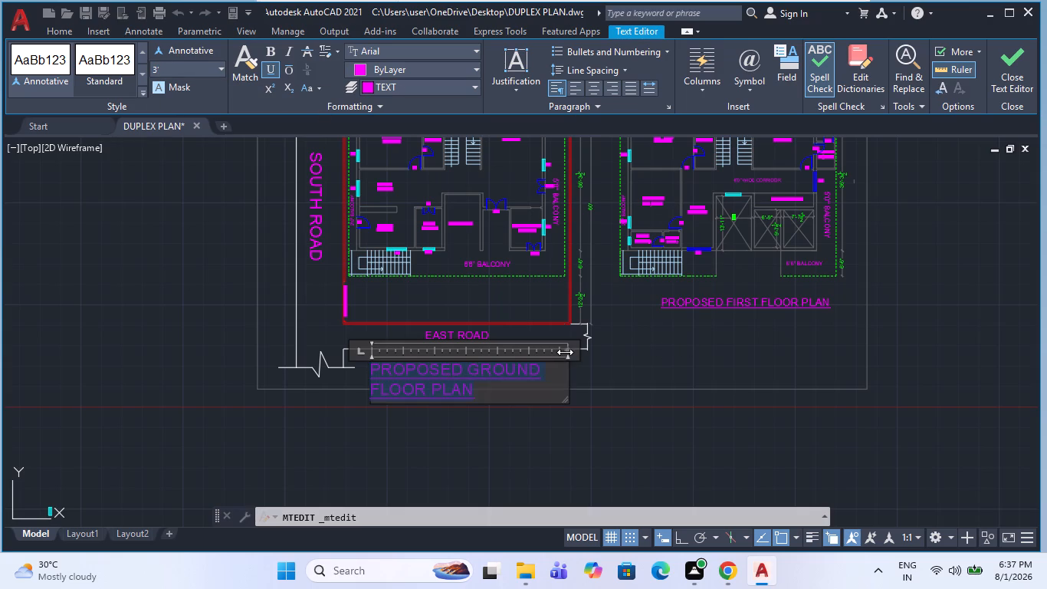
pyautogui.moveTo(565, 352); pyautogui.dragTo(647, 369)
pyautogui.click(612, 416)
pyautogui.press('Escape')
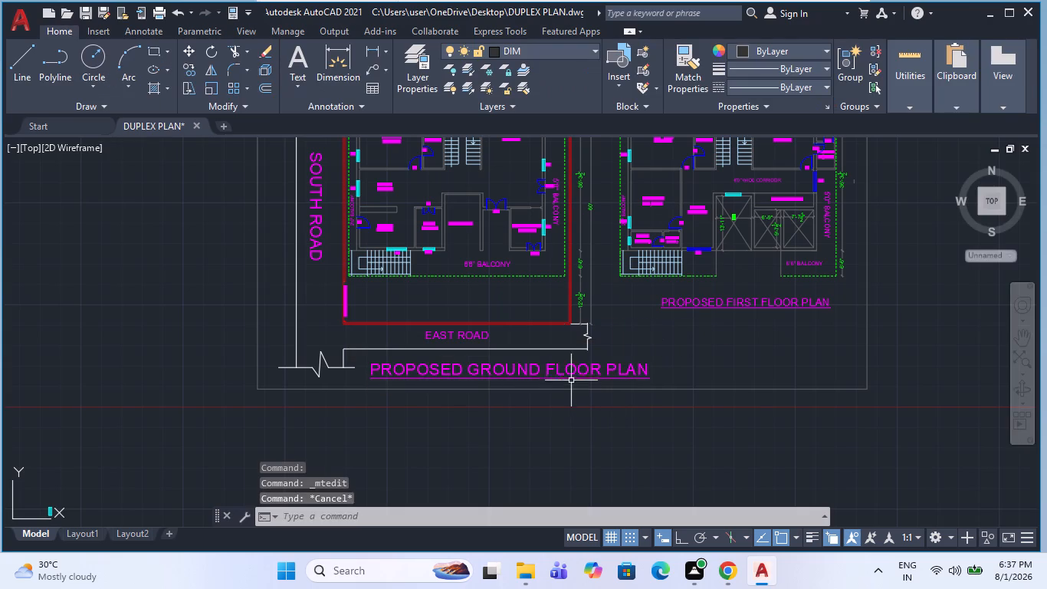
# Move the enlarged PROPOSED GROUND FLOOR PLAN title slightly left and down so it sits more centrally beneath the EAST ROAD label.
pyautogui.click(573, 370)
pyautogui.press('m')
pyautogui.press('space')
pyautogui.click(577, 426)
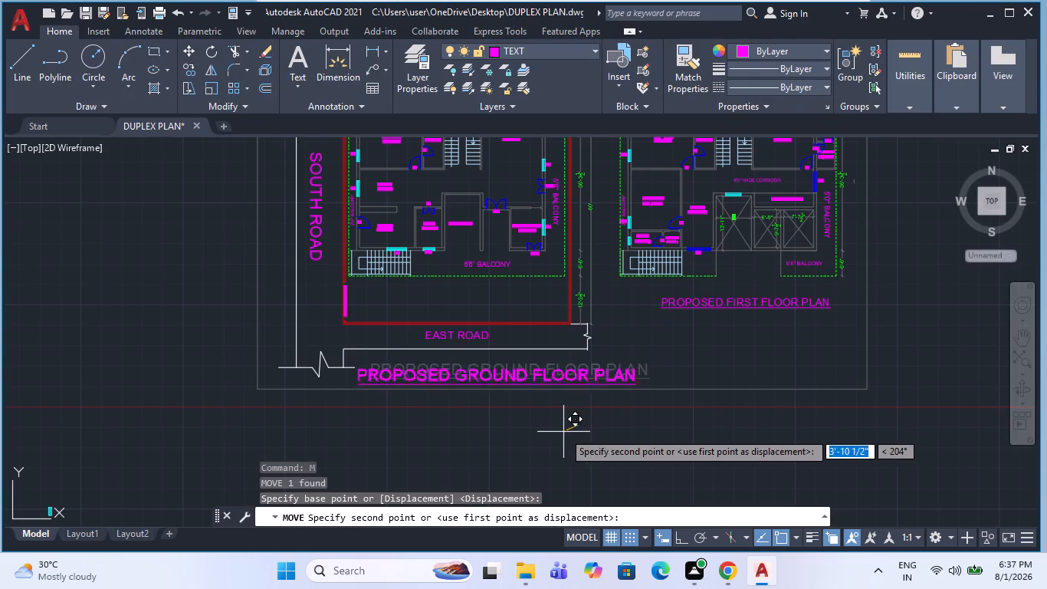
pyautogui.click(547, 433)
pyautogui.press('Escape')
pyautogui.scroll(-1, 445, 384)
pyautogui.press('Escape')
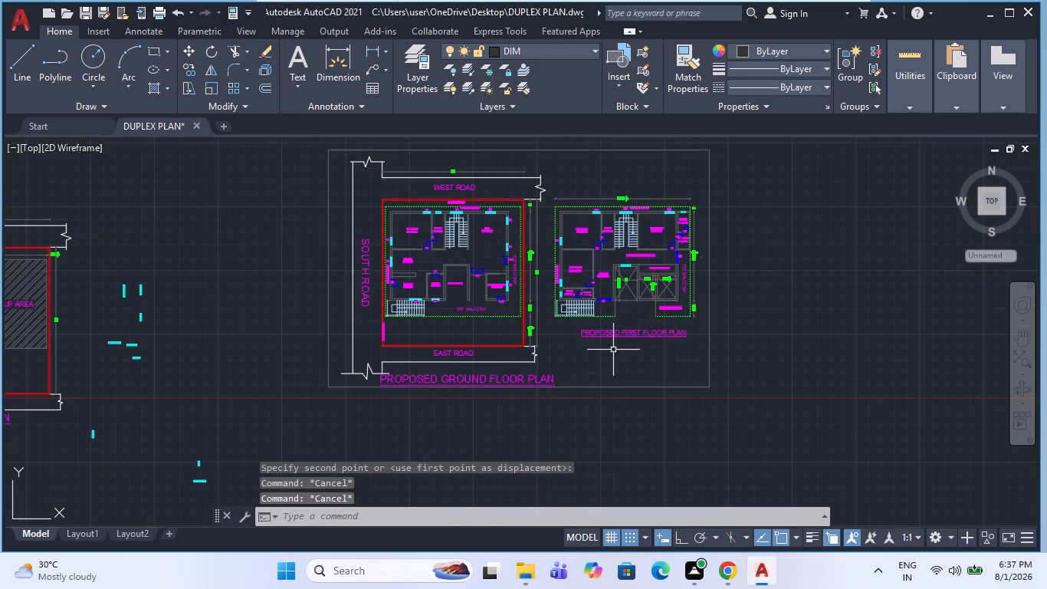
# Match the PROPOSED FIRST FLOOR PLAN title's properties to those of the PROPOSED GROUND FLOOR PLAN title.
pyautogui.write('MA')
pyautogui.press('space')
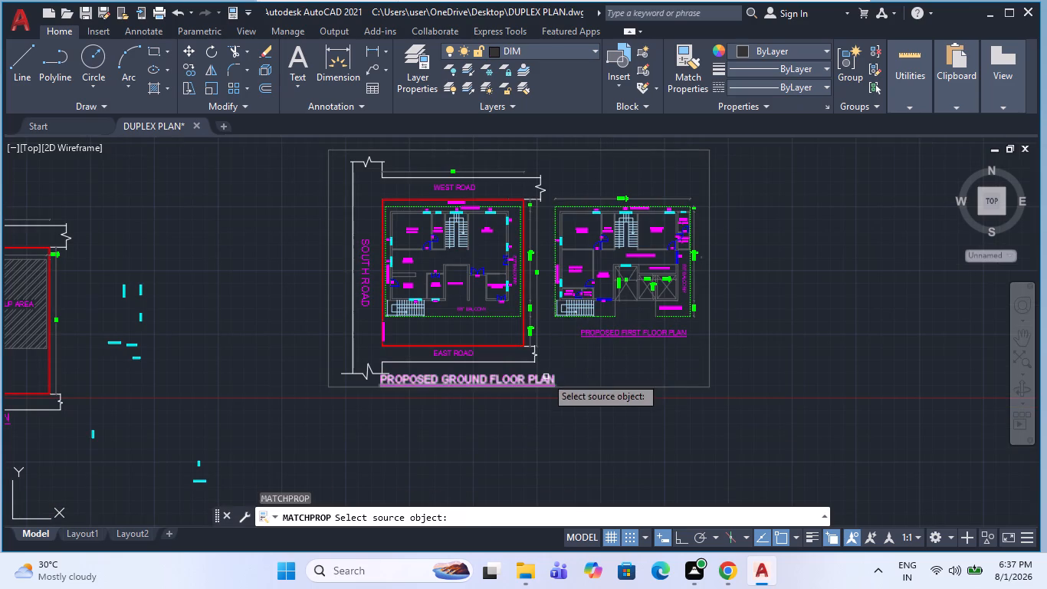
pyautogui.click(546, 377)
pyautogui.click(610, 334)
pyautogui.press('Escape')
pyautogui.scroll(2, 679, 344)
pyautogui.press('Escape')
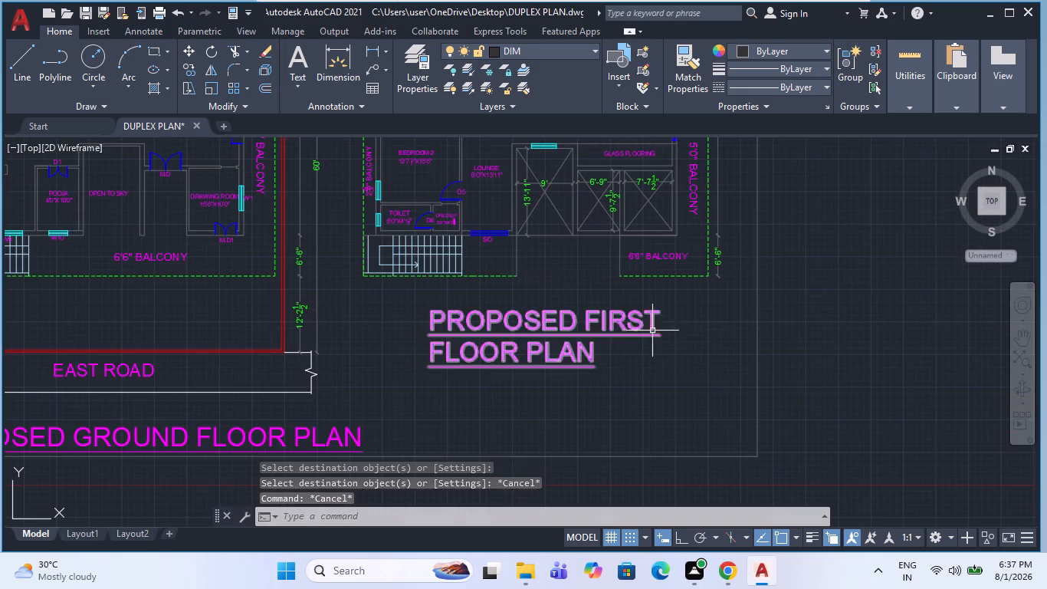
# Widen the PROPOSED FIRST FLOOR PLAN title's text frame so the wording fits on one line.
pyautogui.doubleClick(628, 327)
pyautogui.press('Escape')
pyautogui.click(635, 313)
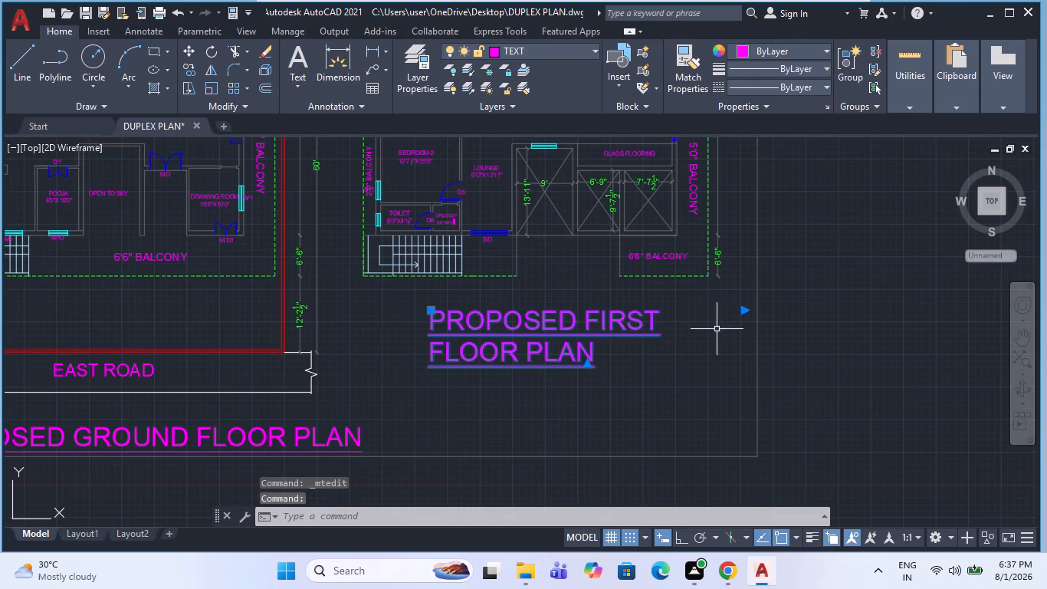
pyautogui.click(745, 312)
pyautogui.click(921, 314)
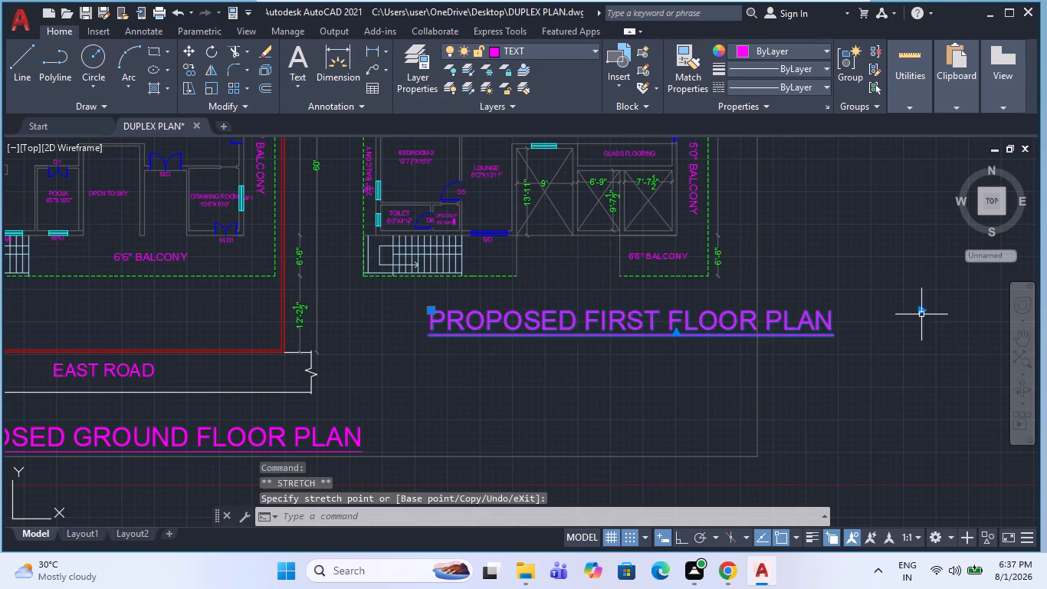
pyautogui.press('Escape')
# Move the PROPOSED FIRST FLOOR PLAN title left so it sits centred beneath the first floor plan.
pyautogui.click(724, 326)
pyautogui.press('m')
pyautogui.press('space')
pyautogui.click(793, 367)
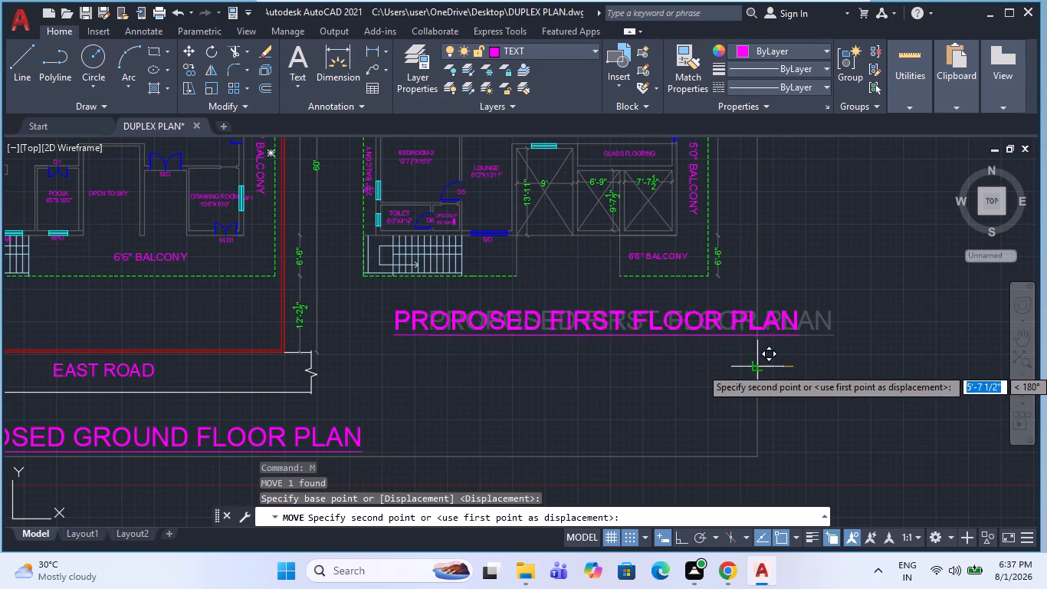
pyautogui.click(714, 357)
pyautogui.press('Escape')
# Delete the rectangular frame around the ground and first floor plans.
pyautogui.scroll(-1, 666, 359)
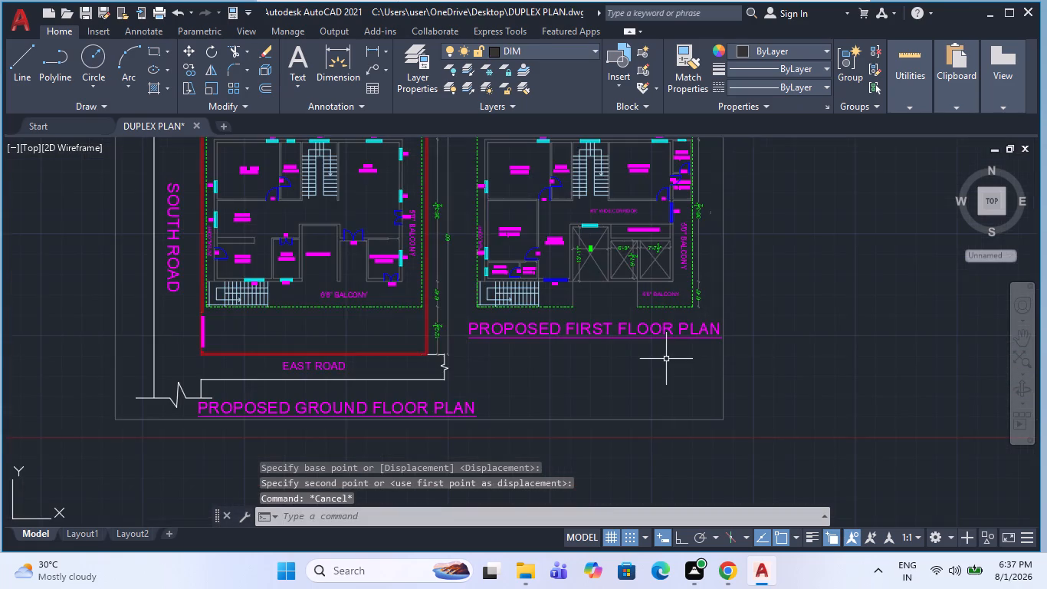
pyautogui.scroll(-1, 618, 337)
pyautogui.moveTo(667, 342); pyautogui.dragTo(599, 335, button='middle')
pyautogui.press('Escape')
pyautogui.click(622, 400)
pyautogui.click(577, 379)
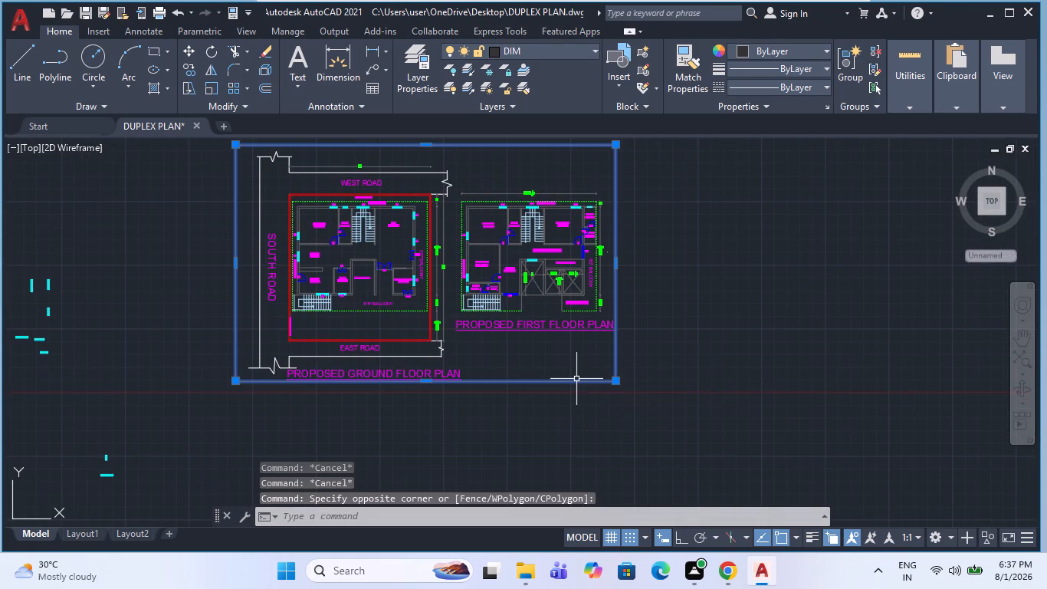
pyautogui.press('Delete')
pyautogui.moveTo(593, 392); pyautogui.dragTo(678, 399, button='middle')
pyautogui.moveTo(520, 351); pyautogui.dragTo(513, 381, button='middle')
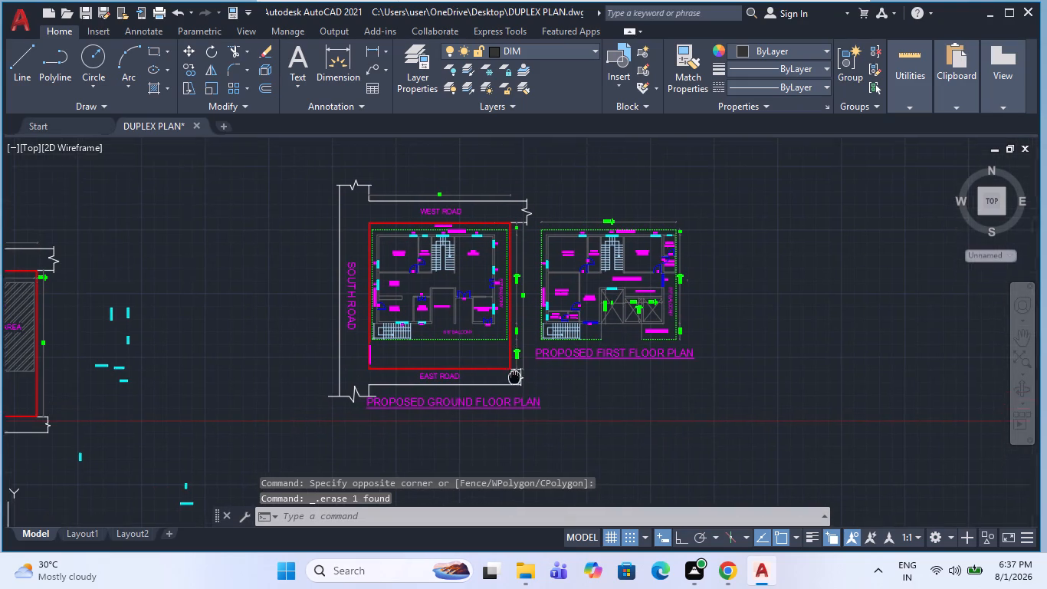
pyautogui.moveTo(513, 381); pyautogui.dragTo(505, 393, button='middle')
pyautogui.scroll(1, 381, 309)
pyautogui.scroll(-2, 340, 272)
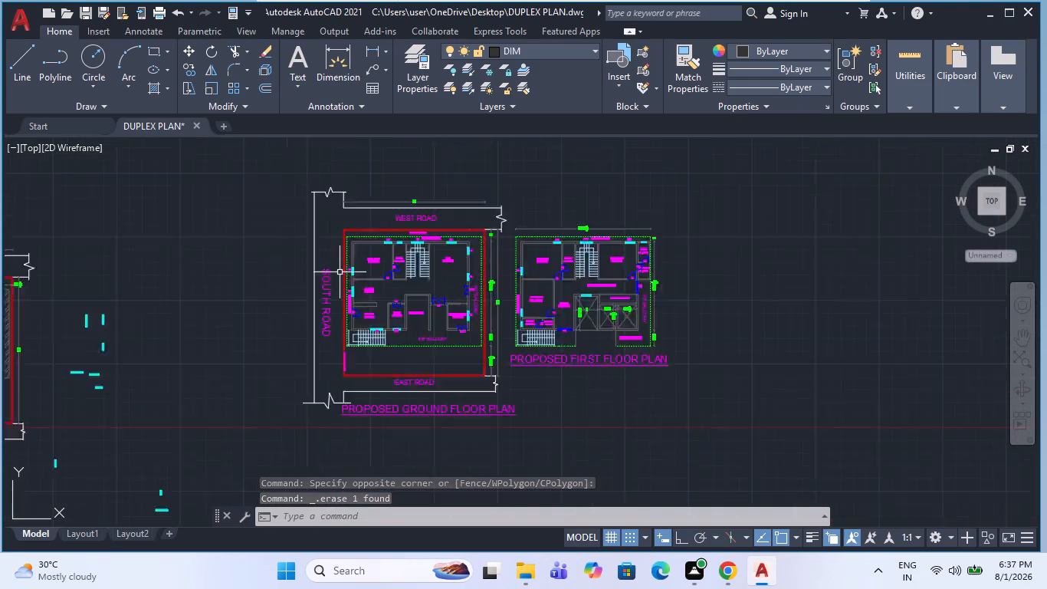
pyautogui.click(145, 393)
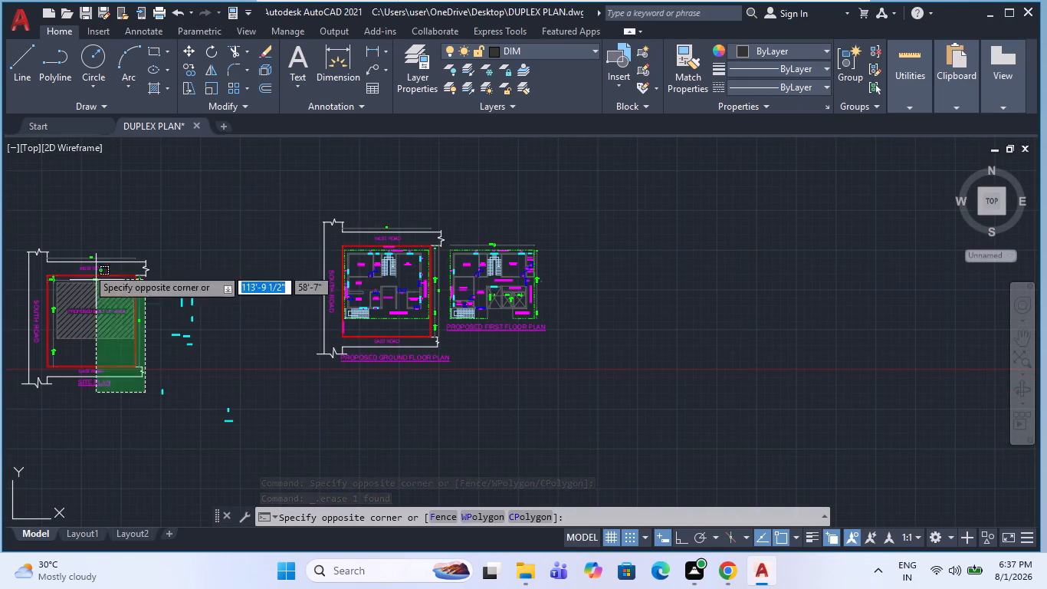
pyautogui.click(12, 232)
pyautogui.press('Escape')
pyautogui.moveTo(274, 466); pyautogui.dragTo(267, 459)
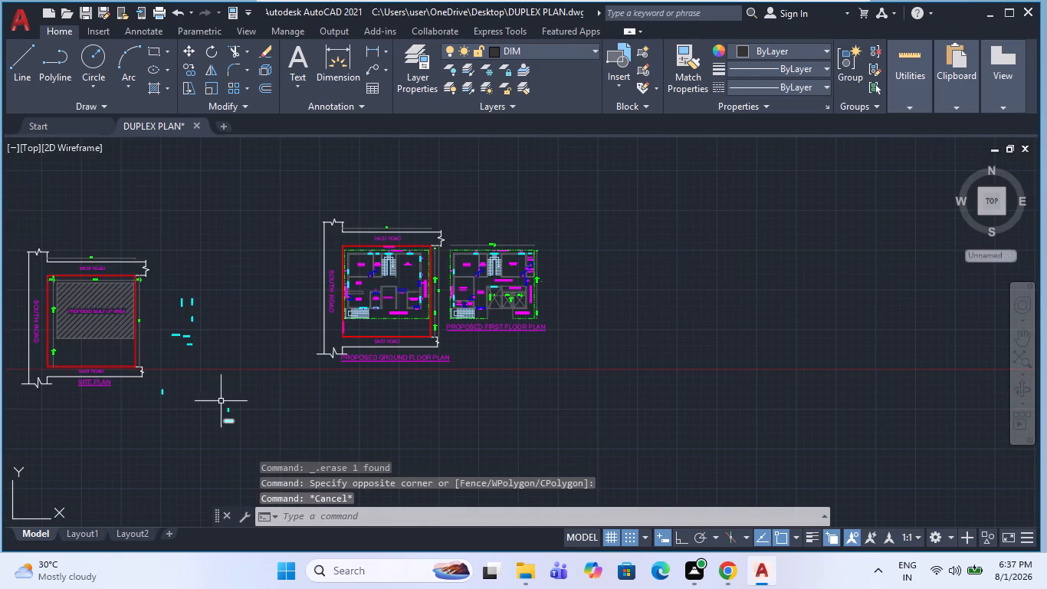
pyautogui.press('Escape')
# Move all the loose cyan window pieces beside the site plan down to the empty area below it.
pyautogui.click(260, 438)
pyautogui.click(156, 285)
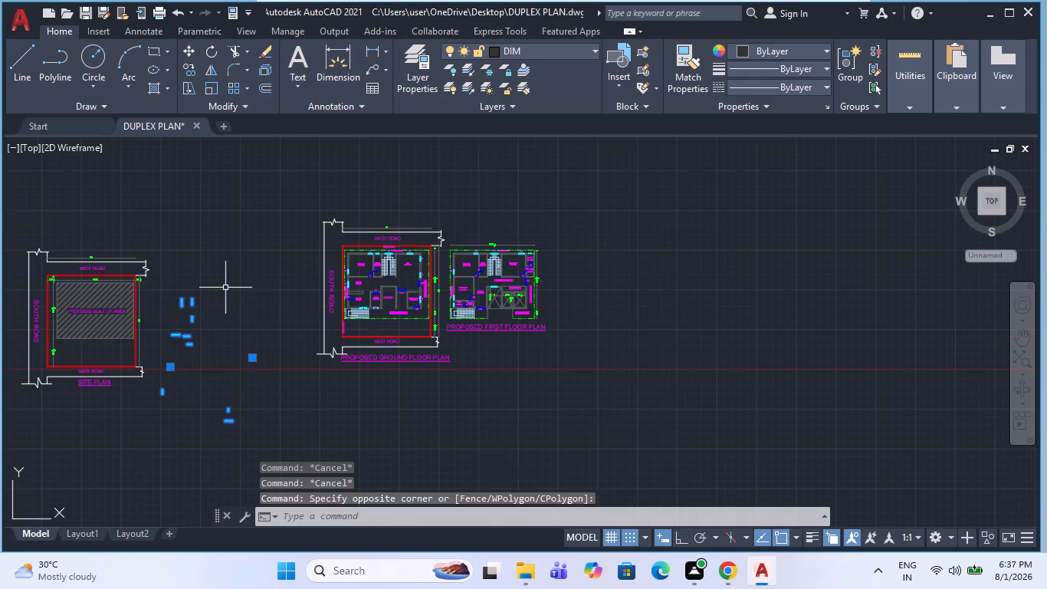
pyautogui.scroll(-1, 230, 283)
pyautogui.press('m')
pyautogui.press('space')
pyautogui.click(228, 311)
pyautogui.click(205, 412)
pyautogui.press('Escape')
# Move the whole site plan, with its roads, dimensions and title, to the right of the first floor plan.
pyautogui.click(192, 352)
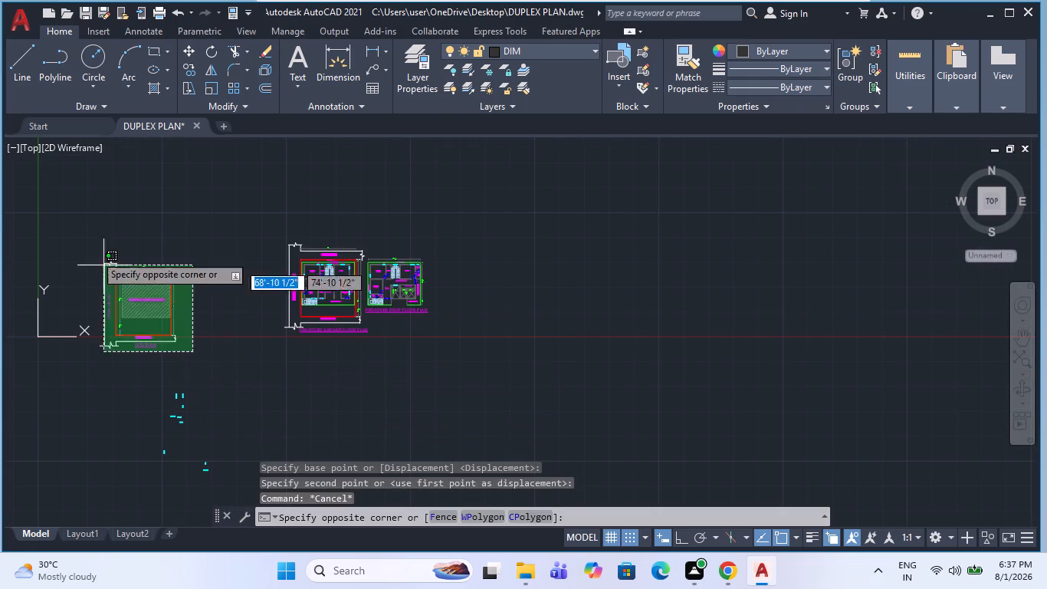
pyautogui.click(99, 239)
pyautogui.press('m')
pyautogui.press('space')
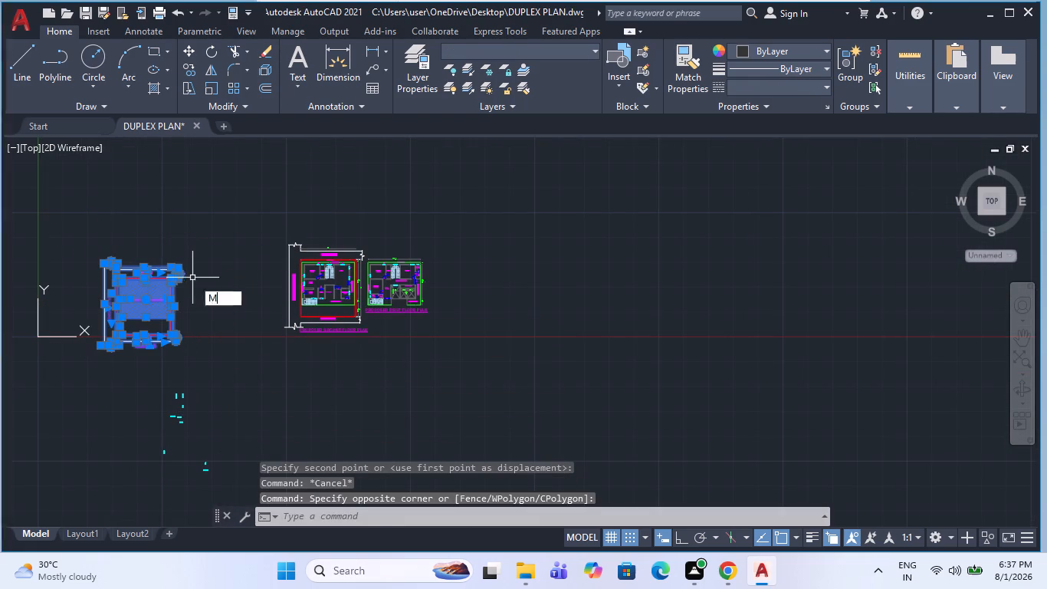
pyautogui.click(224, 373)
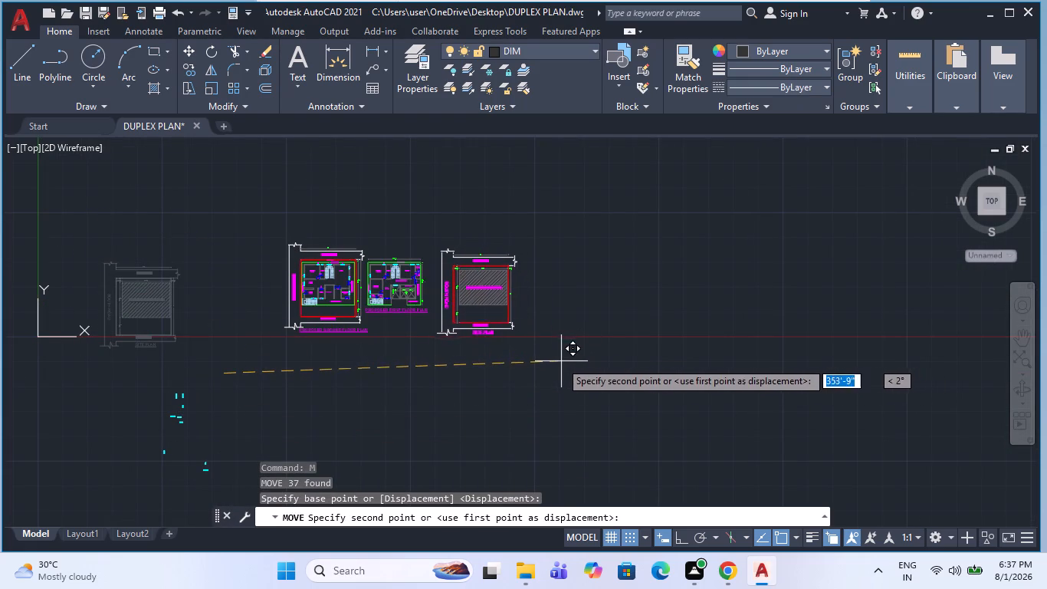
pyautogui.click(557, 358)
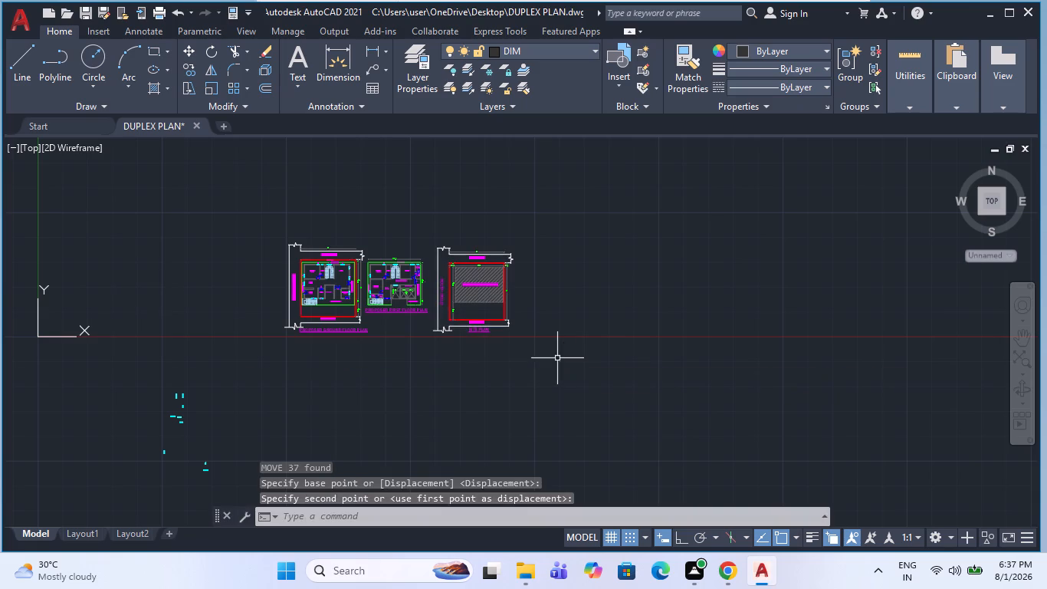
# Look over the ground floor, first floor and site plans in their side-by-side arrangement.
pyautogui.scroll(2, 312, 255)
pyautogui.moveTo(327, 267); pyautogui.dragTo(321, 285, button='middle')
pyautogui.scroll(2, 282, 285)
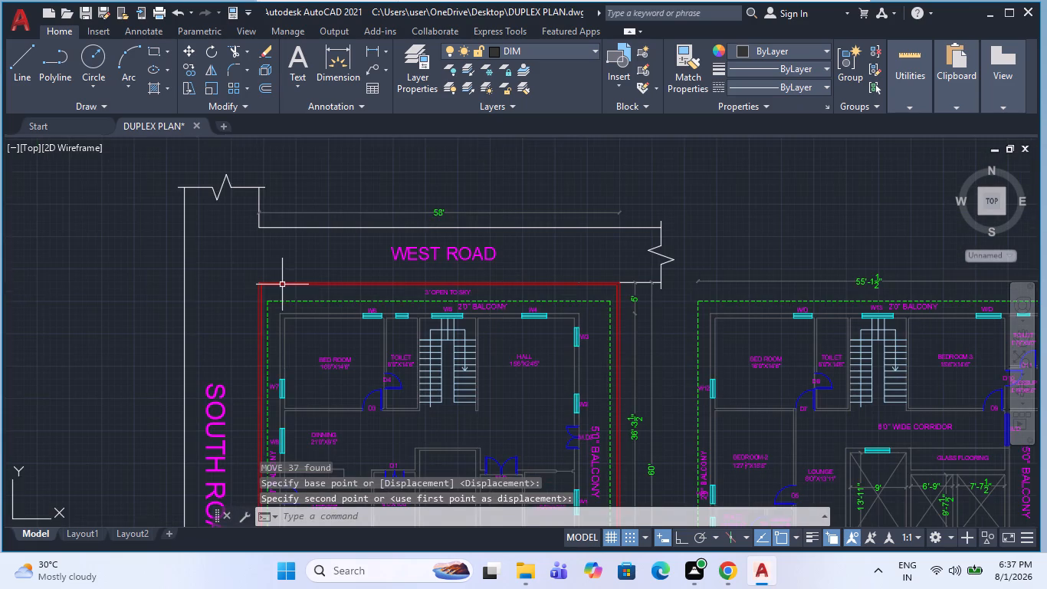
pyautogui.middleClick(282, 285)
pyautogui.press('Escape')
pyautogui.scroll(-1, 286, 281)
pyautogui.moveTo(290, 287); pyautogui.dragTo(287, 304, button='middle')
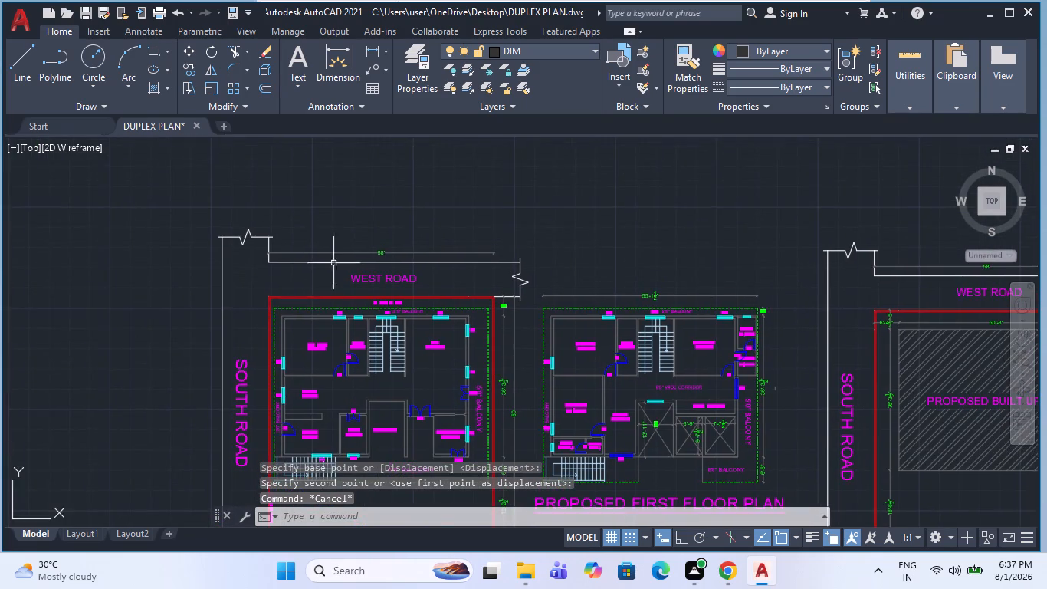
pyautogui.scroll(-2, 332, 250)
pyautogui.scroll(2, 376, 373)
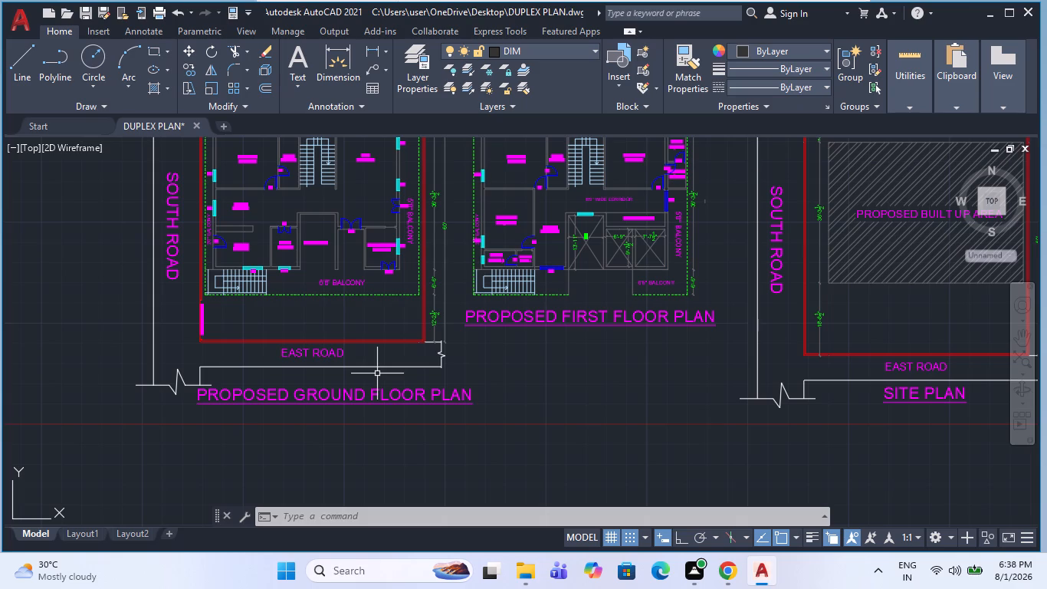
pyautogui.scroll(-3, 481, 383)
pyautogui.scroll(1, 457, 325)
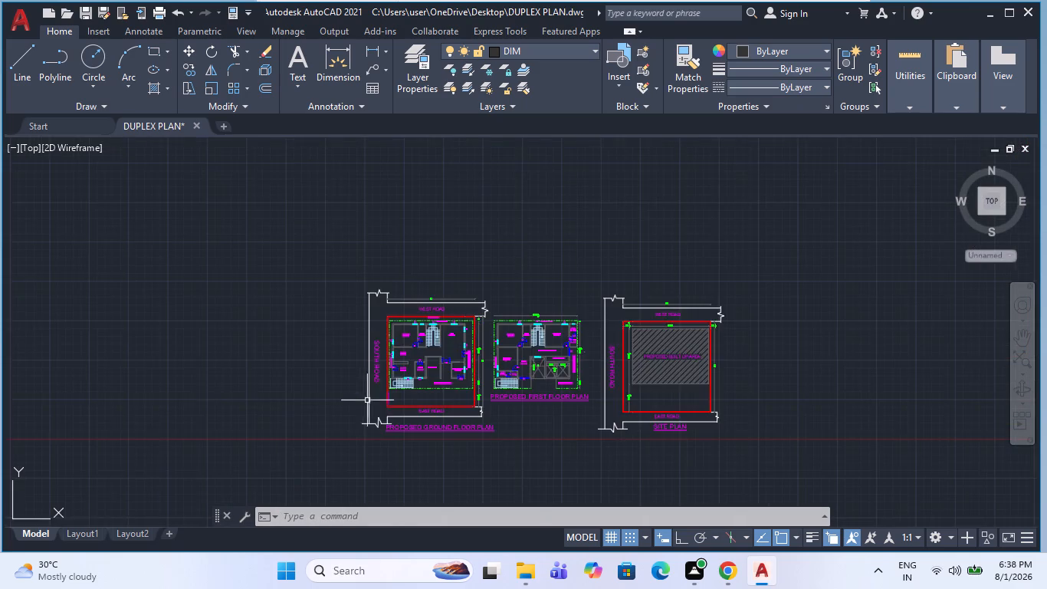
# Match the short line closing the boundary wall above the ENTRANCE GATE label to the red wall line's properties.
pyautogui.scroll(5, 383, 413)
pyautogui.click(372, 373)
pyautogui.scroll(3, 366, 298)
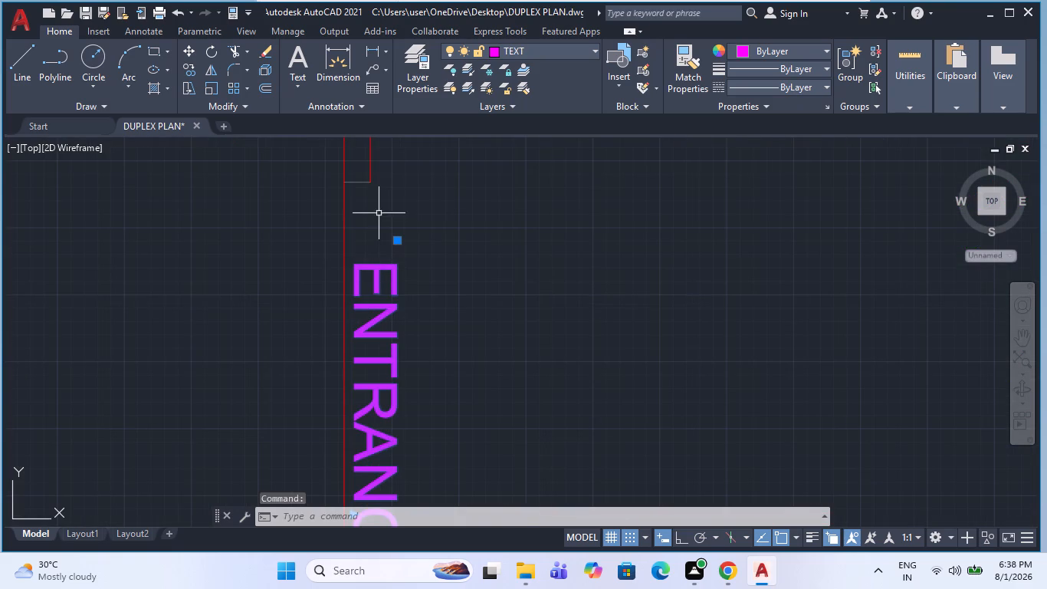
pyautogui.press('Escape')
pyautogui.scroll(1, 376, 189)
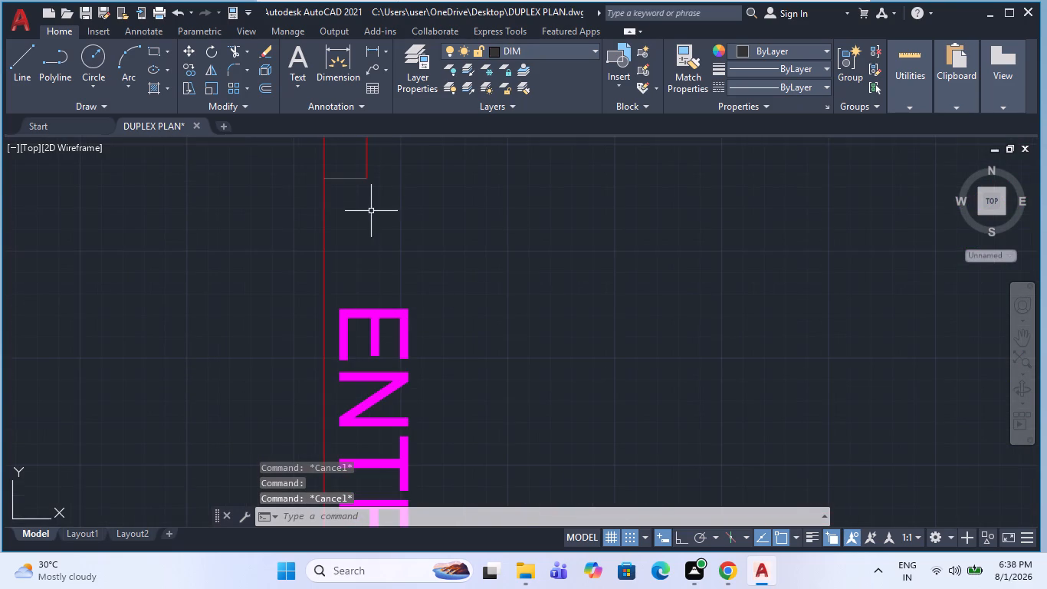
pyautogui.press('m')
pyautogui.press('a')
pyautogui.press('space')
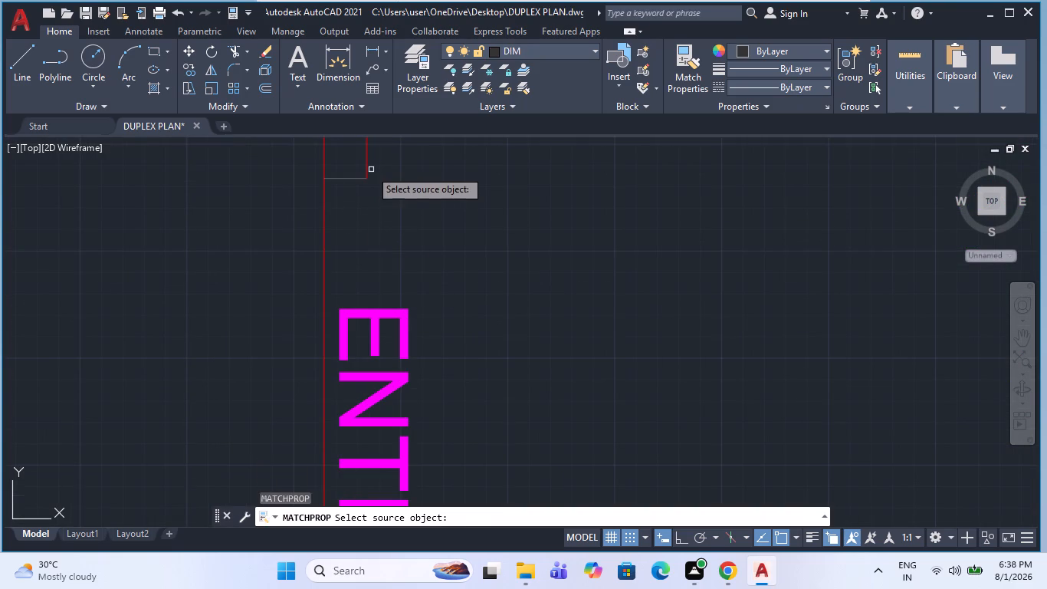
pyautogui.click(368, 165)
pyautogui.click(353, 177)
pyautogui.press('Escape')
pyautogui.scroll(-2, 353, 177)
pyautogui.press('Escape')
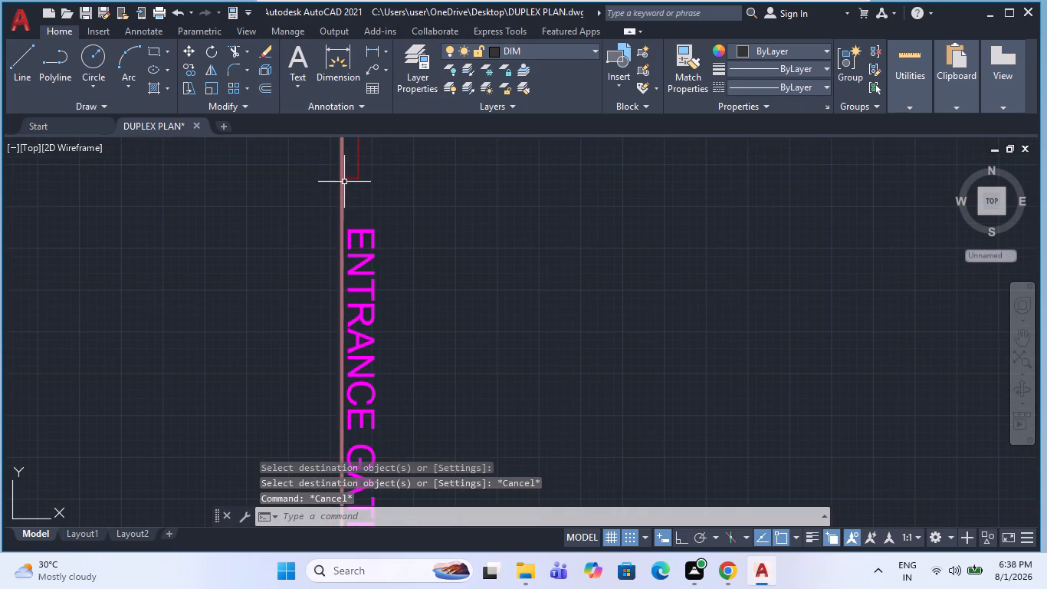
# Copy the ENTRANCE GATE label and both short gate-end lines from the ground floor plan to the matching boundary wall corner of the site plan.
pyautogui.click(349, 176)
pyautogui.click(385, 268)
pyautogui.click(370, 253)
pyautogui.scroll(-3, 386, 231)
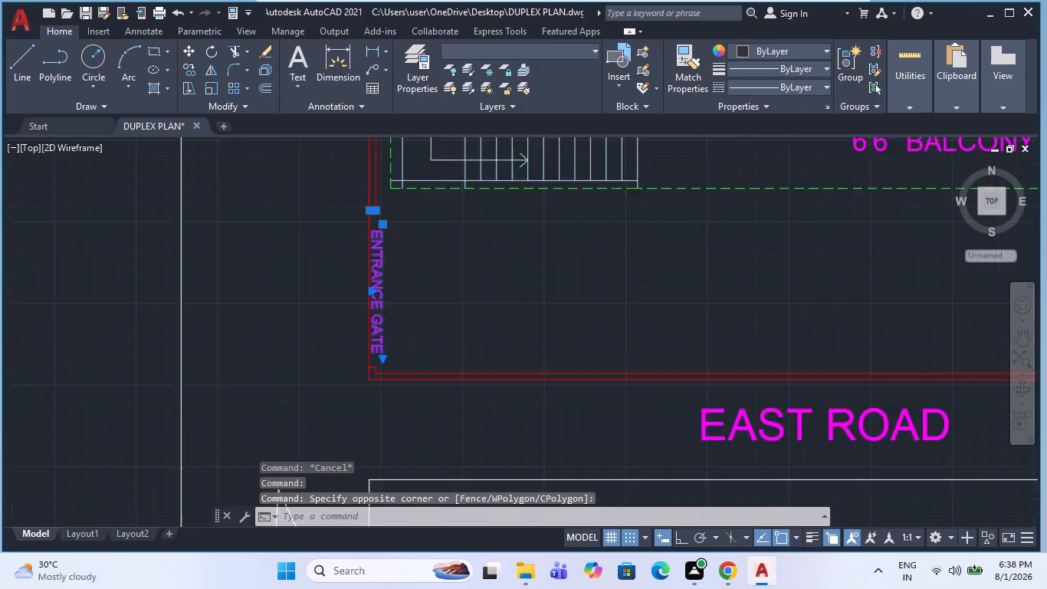
pyautogui.scroll(4, 374, 343)
pyautogui.click(384, 227)
pyautogui.click(379, 210)
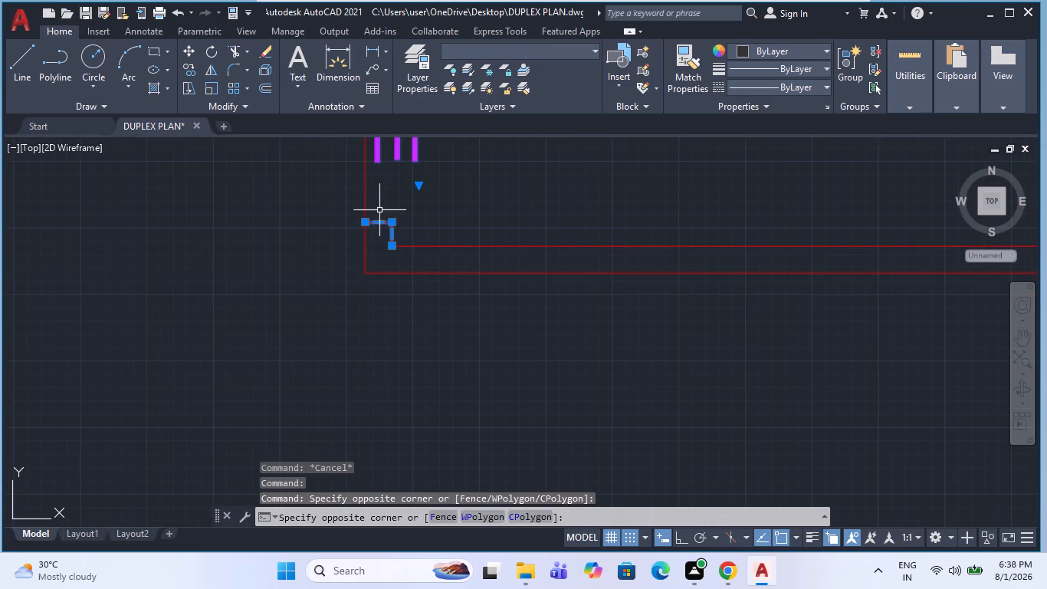
pyautogui.press('c')
pyautogui.press('o')
pyautogui.press('space')
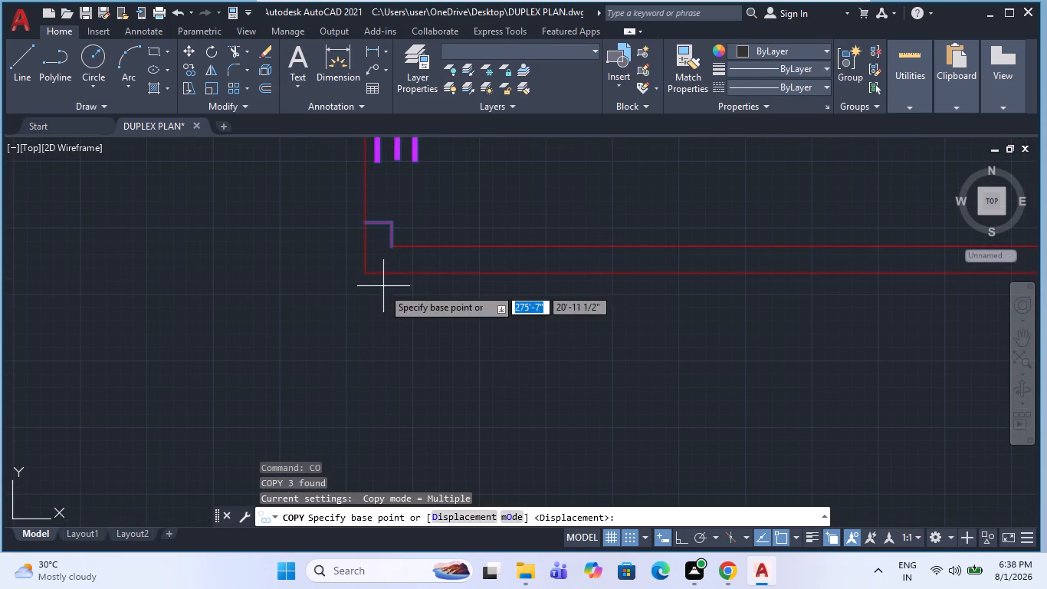
pyautogui.click(360, 278)
pyautogui.scroll(-7, 261, 316)
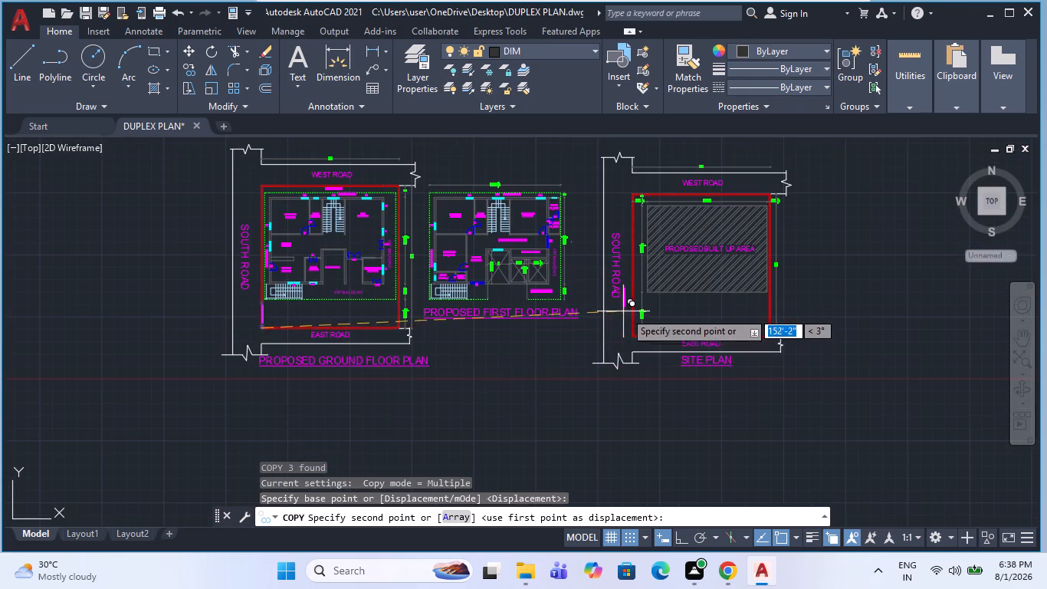
pyautogui.scroll(3, 642, 317)
pyautogui.scroll(5, 618, 377)
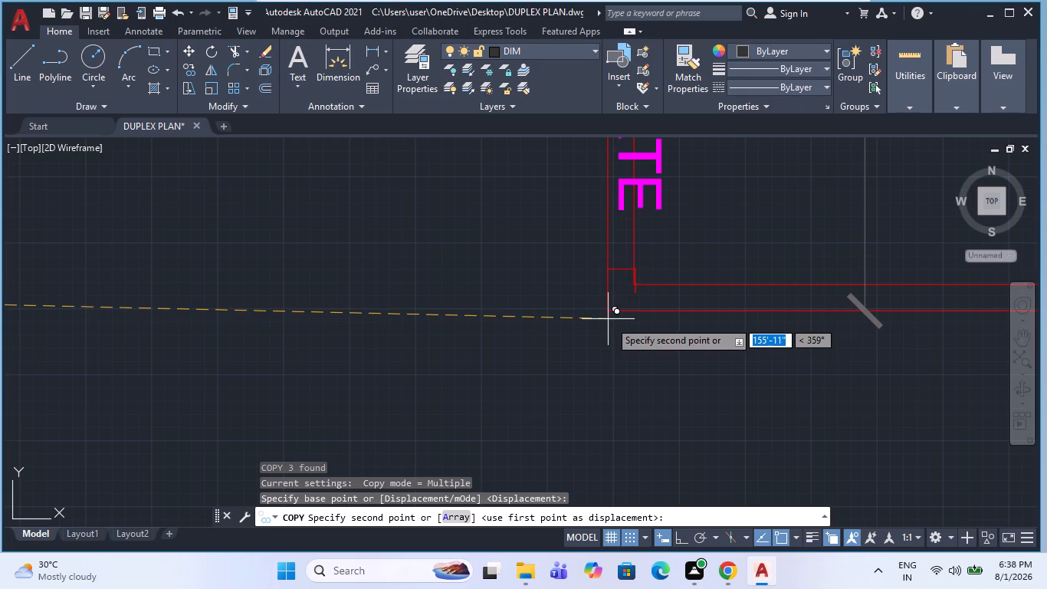
pyautogui.click(609, 313)
pyautogui.scroll(-3, 548, 363)
pyautogui.press('Escape')
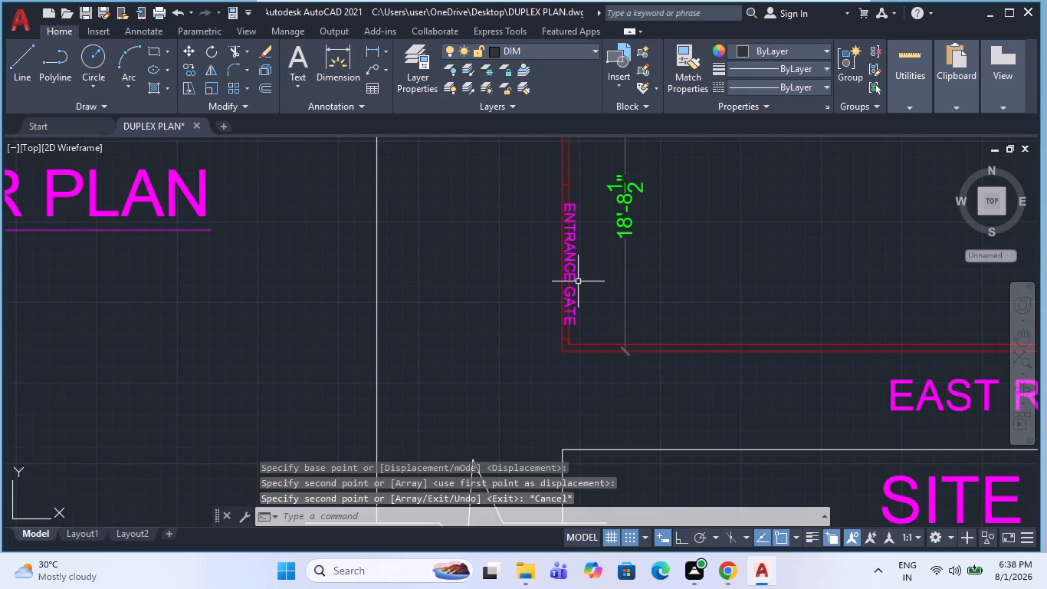
# Move the site plan's ENTRANCE GATE label clear of the boundary wall and trim the inner wall line across the gate opening.
pyautogui.click(576, 283)
pyautogui.press('m')
pyautogui.press('space')
pyautogui.click(635, 294)
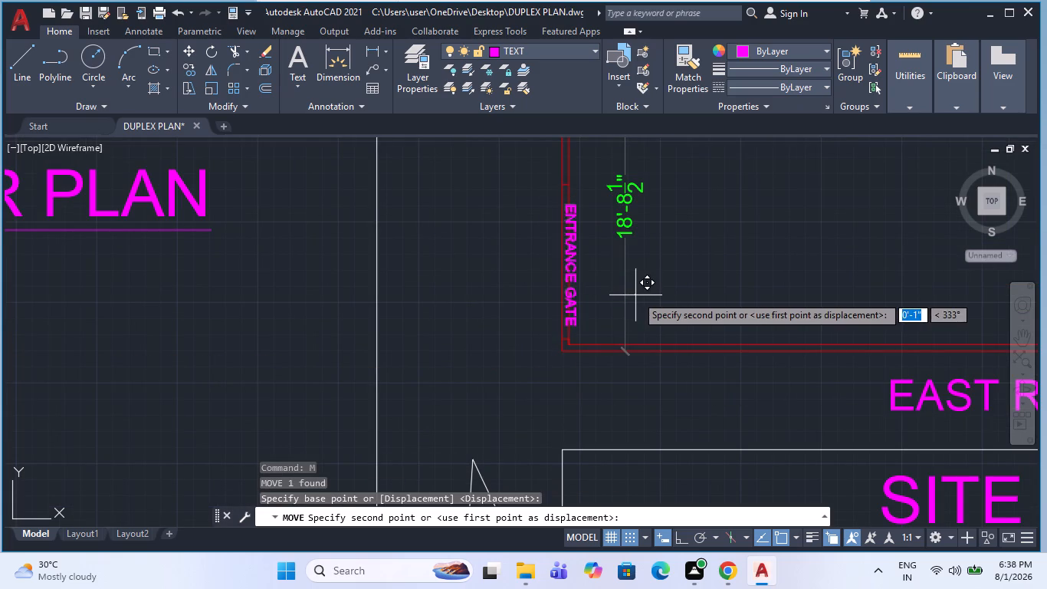
pyautogui.click(652, 289)
pyautogui.press('Escape')
pyautogui.write('TR')
pyautogui.press('space')
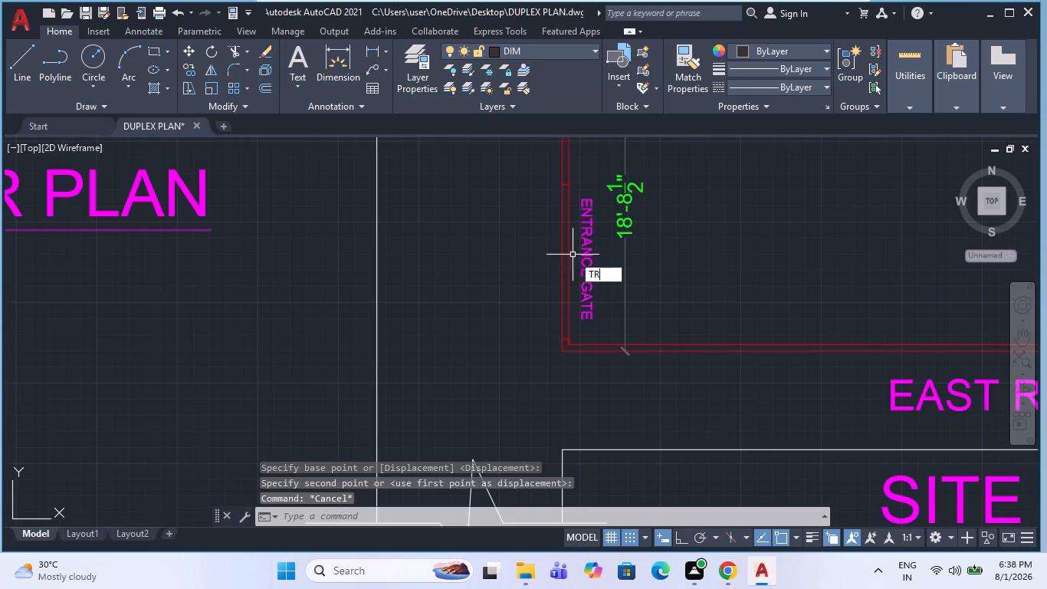
pyautogui.click(568, 263)
pyautogui.press('Escape')
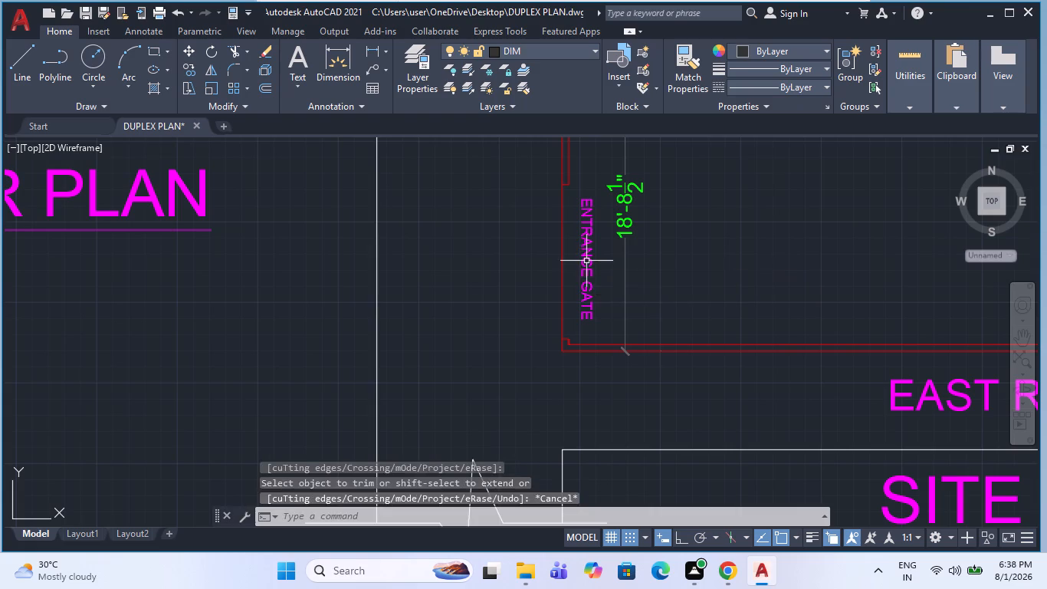
# Move the site plan's ENTRANCE GATE label back into the trimmed opening of the boundary wall.
pyautogui.click(586, 261)
pyautogui.press('m')
pyautogui.press('space')
pyautogui.click(725, 277)
pyautogui.click(708, 275)
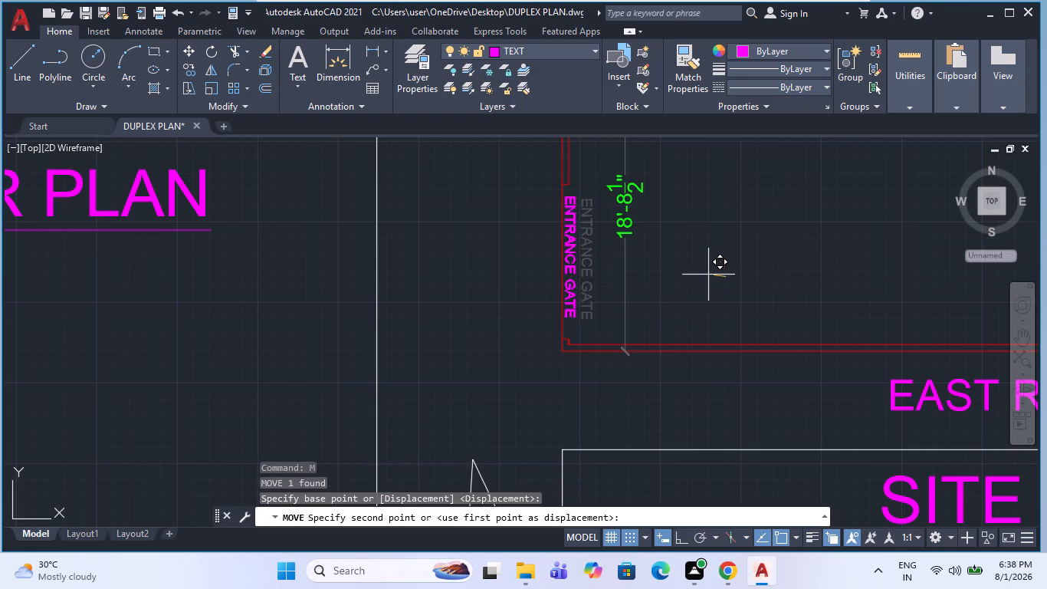
pyautogui.press('Escape')
# Look over the ground floor, first floor and site plans together to check the overall sheet layout.
pyautogui.scroll(-3, 407, 293)
pyautogui.scroll(-1, 441, 380)
pyautogui.moveTo(540, 361); pyautogui.dragTo(530, 363, button='middle')
pyautogui.scroll(2, 483, 308)
pyautogui.press('Escape')
pyautogui.scroll(-2, 484, 321)
pyautogui.press('Escape')
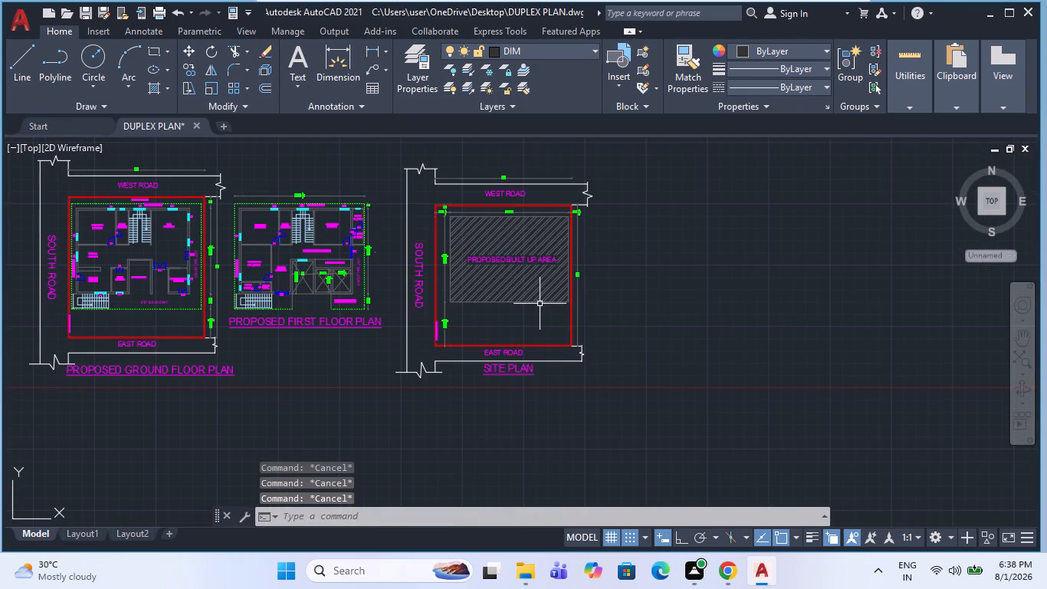
pyautogui.scroll(-1, 483, 320)
pyautogui.moveTo(505, 319); pyautogui.dragTo(465, 322, button='middle')
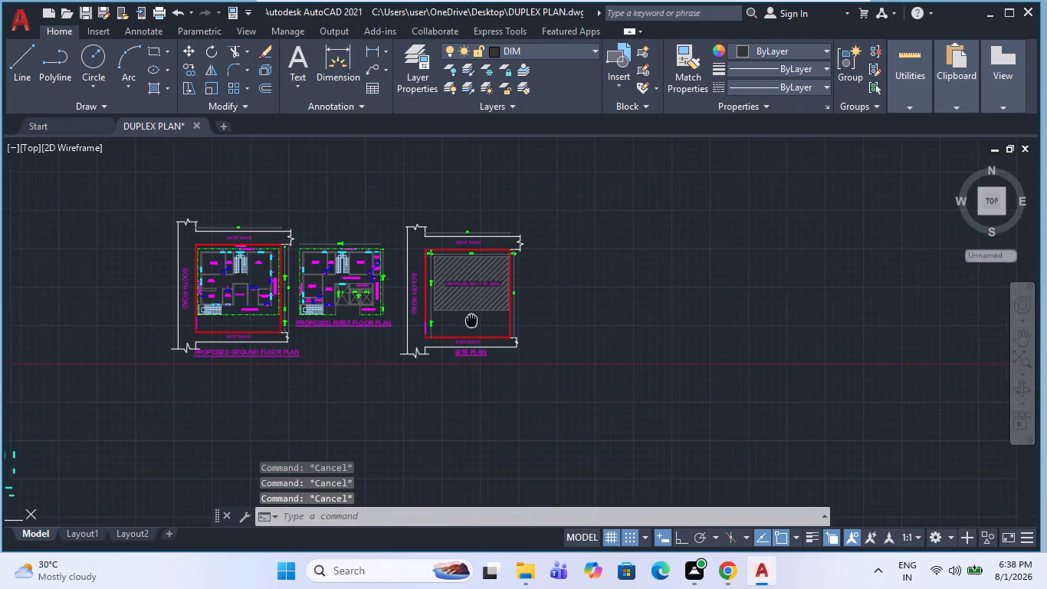
pyautogui.moveTo(465, 322); pyautogui.dragTo(464, 322, button='middle')
pyautogui.moveTo(314, 322); pyautogui.dragTo(369, 347, button='middle')
pyautogui.scroll(1, 248, 314)
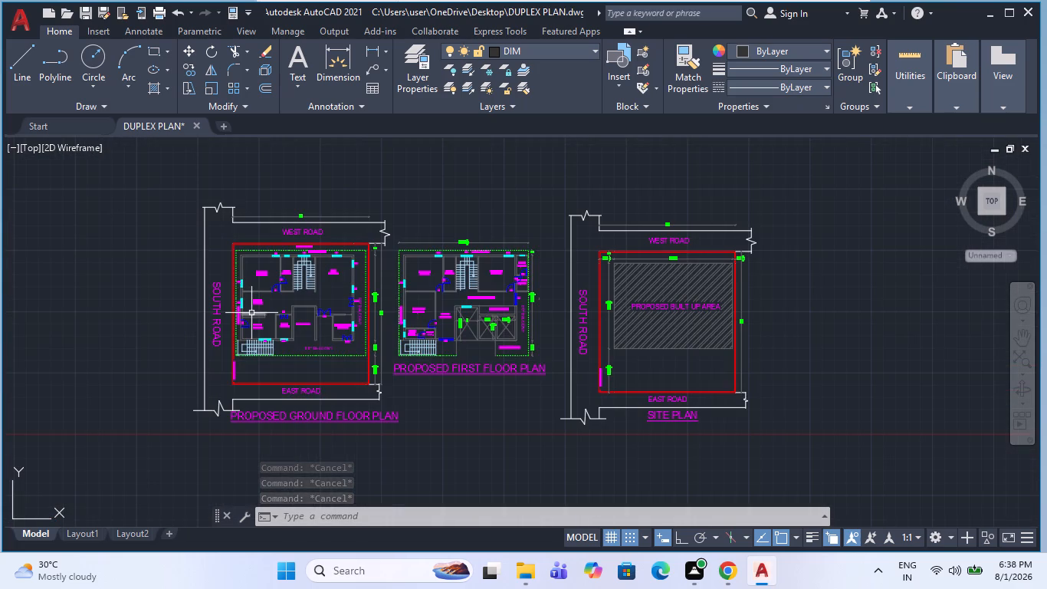
# Draw a horizontal section line about 153'-2" long from outside SOUTH ROAD across the ground and first floor plans, with ortho on.
pyautogui.press('l')
pyautogui.press('space')
pyautogui.scroll(1, 185, 291)
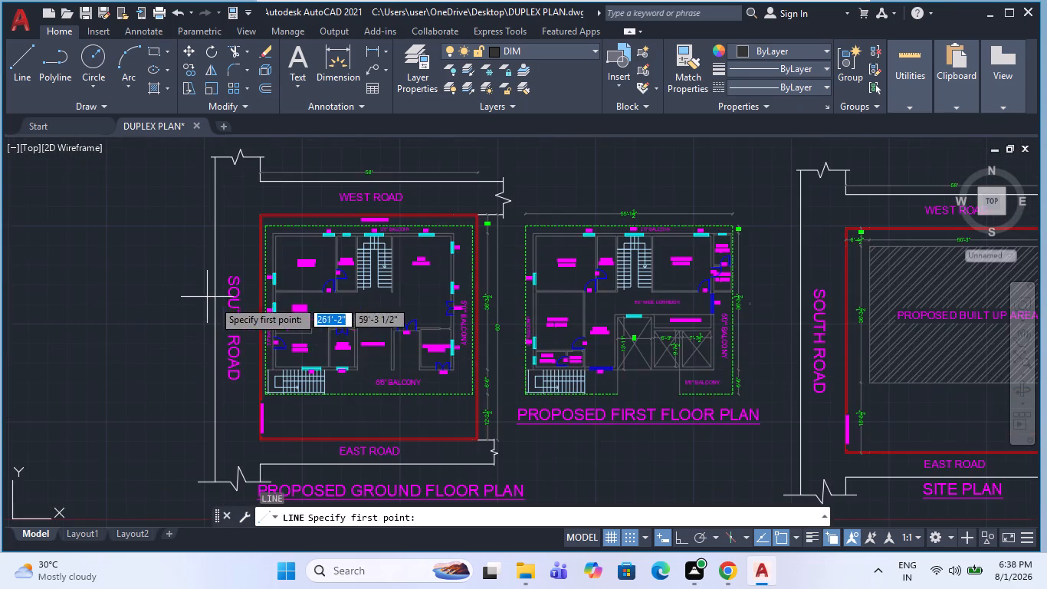
pyautogui.scroll(1, 416, 320)
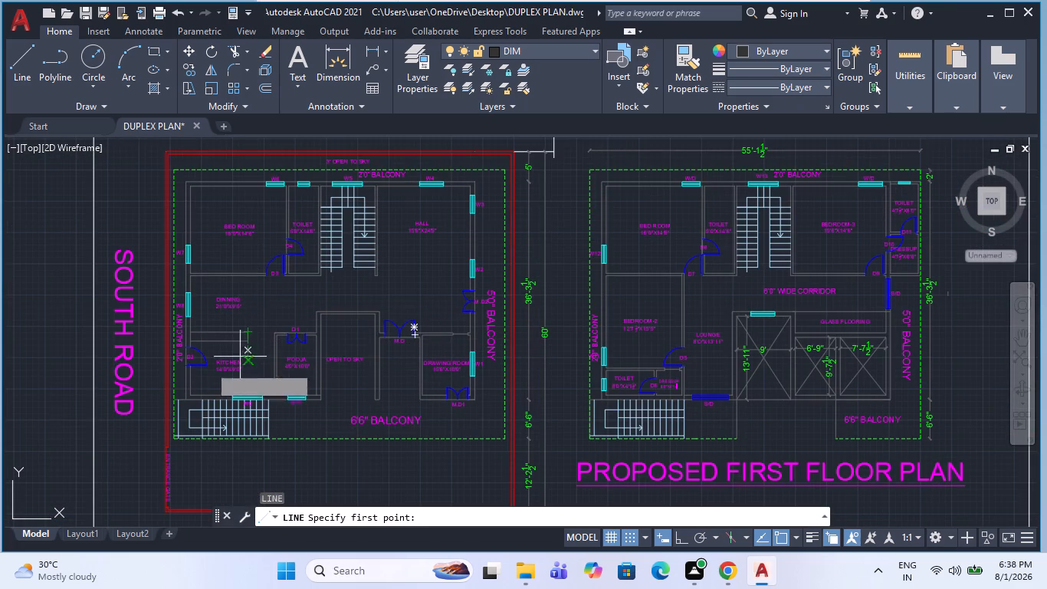
pyautogui.scroll(1, 208, 376)
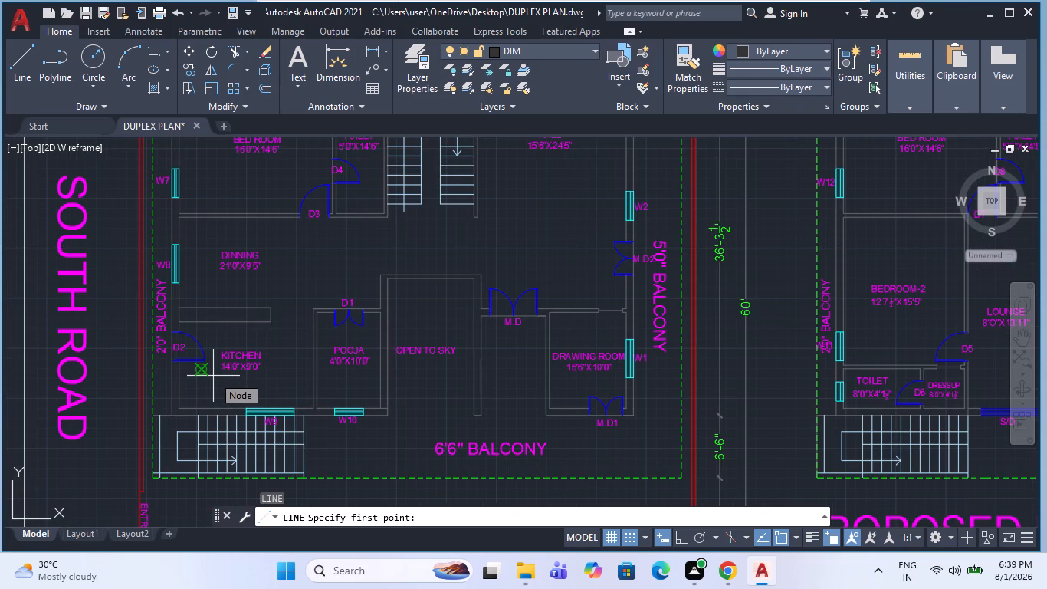
pyautogui.scroll(-1, 237, 370)
pyautogui.scroll(1, 149, 313)
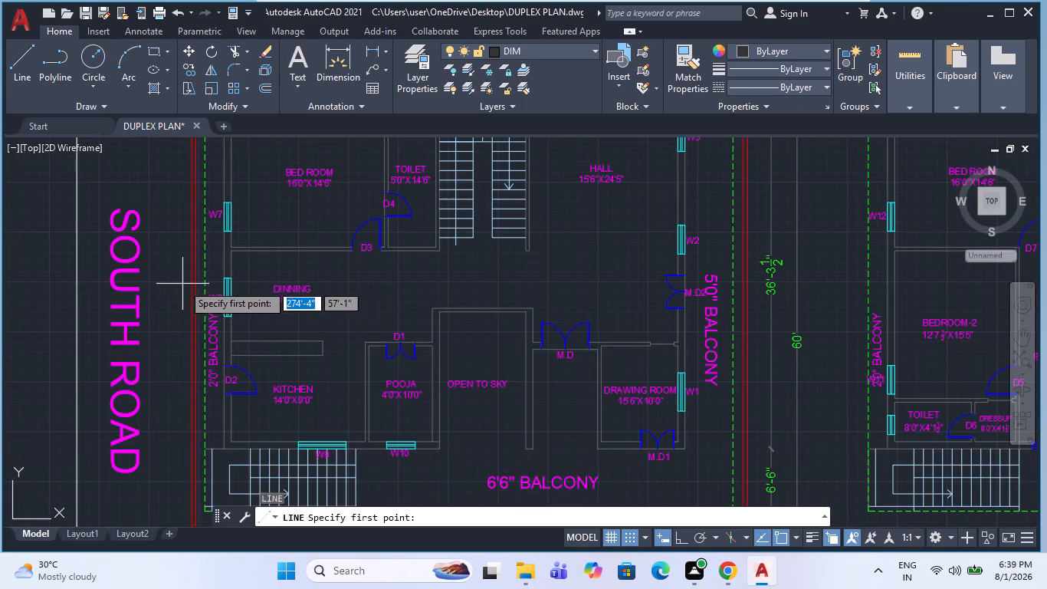
pyautogui.scroll(-1, 177, 285)
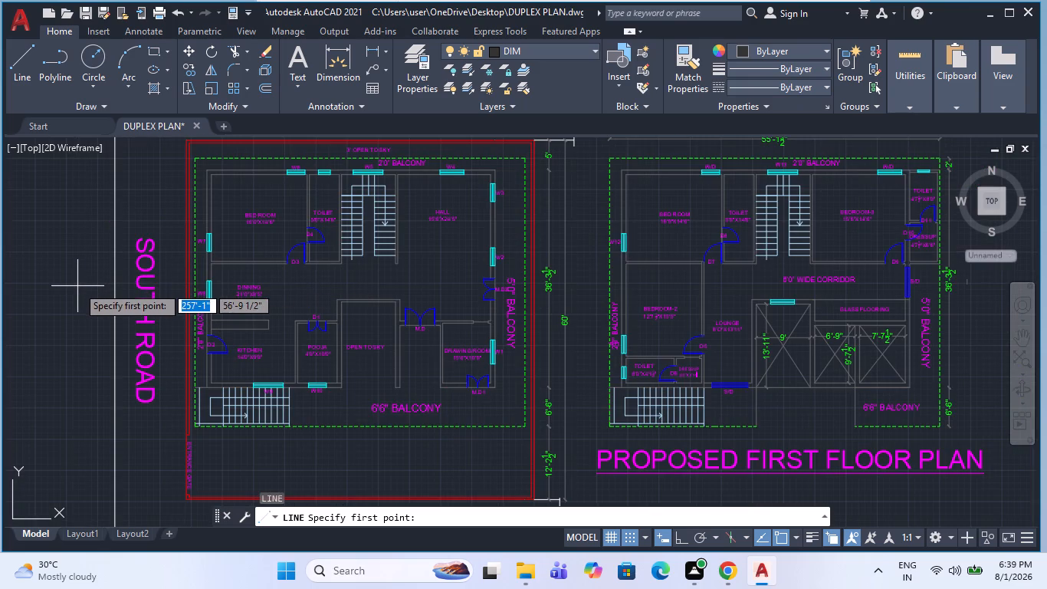
pyautogui.click(77, 286)
pyautogui.scroll(-2, 503, 284)
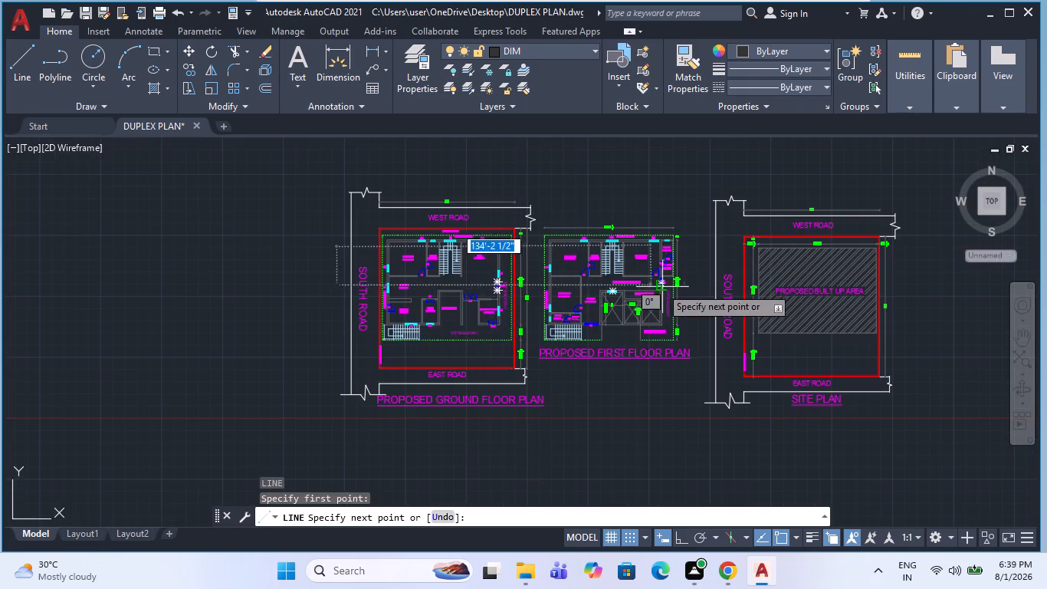
pyautogui.scroll(2, 690, 281)
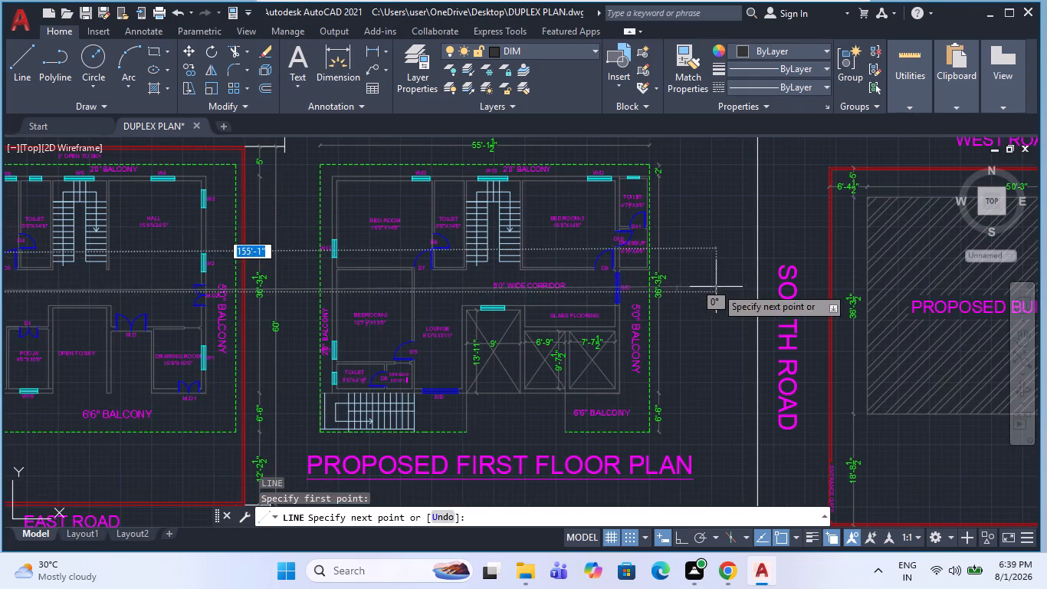
pyautogui.press('F8')
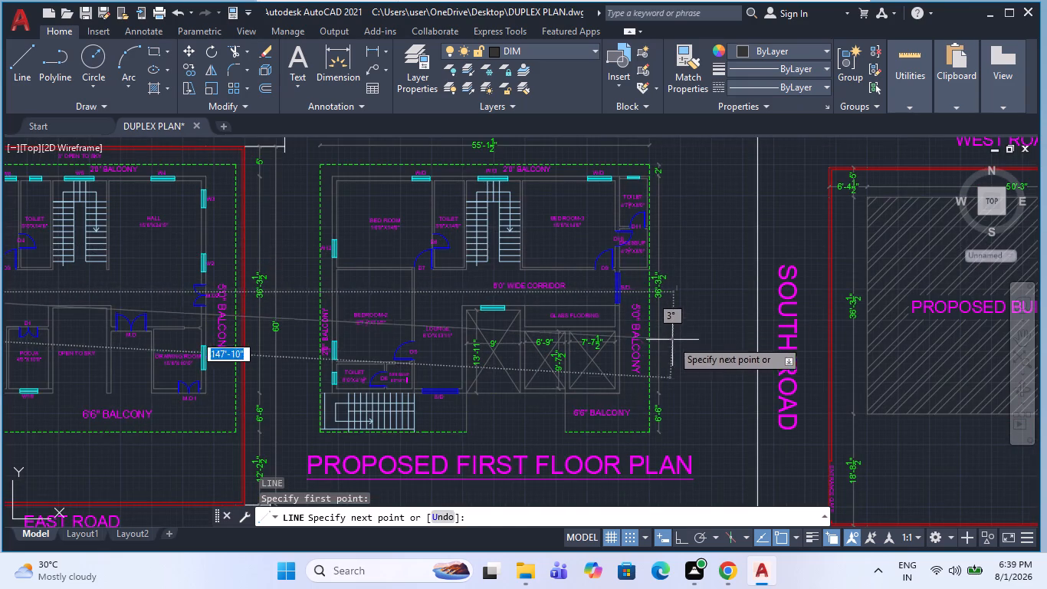
pyautogui.click(704, 298)
# Draw a short vertical line upward at each end of the section line, about 4'-10" long at the first floor end.
pyautogui.scroll(1, 711, 274)
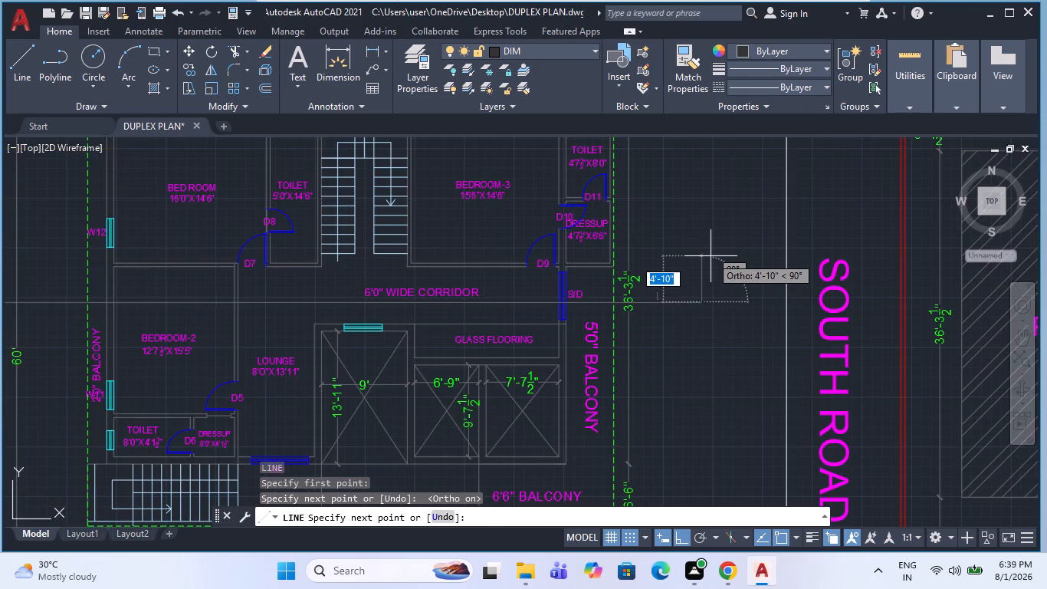
pyautogui.click(711, 256)
pyautogui.press('Escape')
pyautogui.scroll(-2, 711, 276)
pyautogui.scroll(1, 123, 291)
pyautogui.press('space')
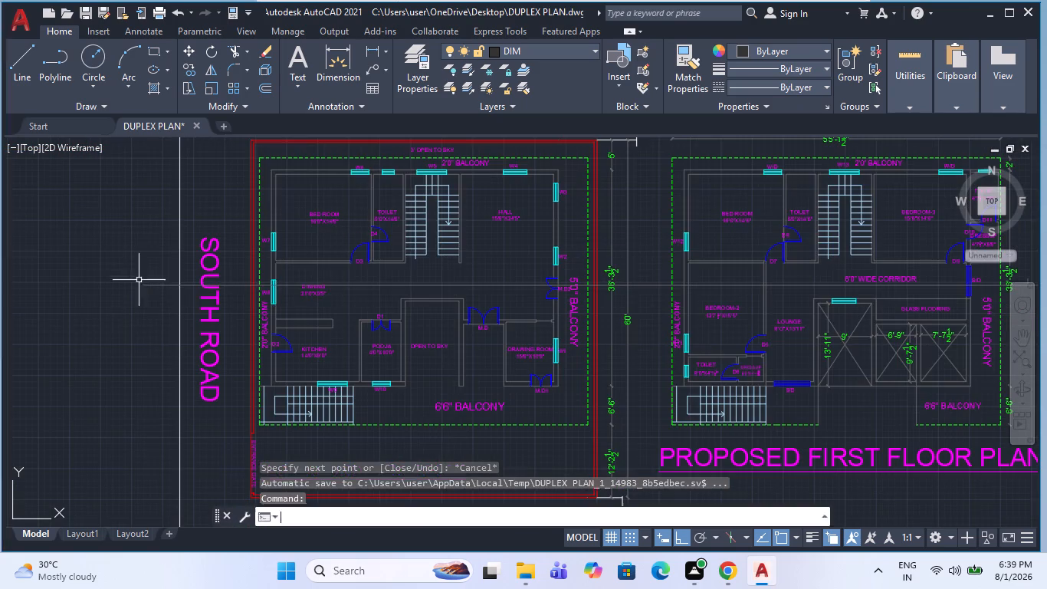
pyautogui.click(146, 283)
pyautogui.click(143, 248)
pyautogui.press('Escape')
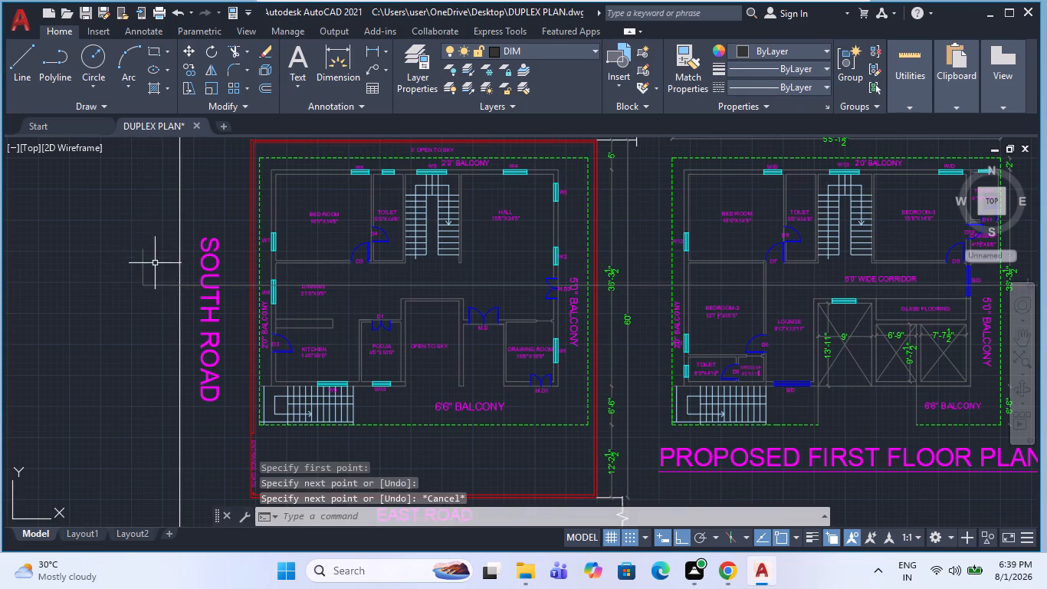
# Draw two slanted arrowhead strokes down from the top of the vertical line beside SOUTH ROAD on the ground floor plan, with ortho off.
pyautogui.scroll(3, 153, 255)
pyautogui.press('space')
pyautogui.click(109, 235)
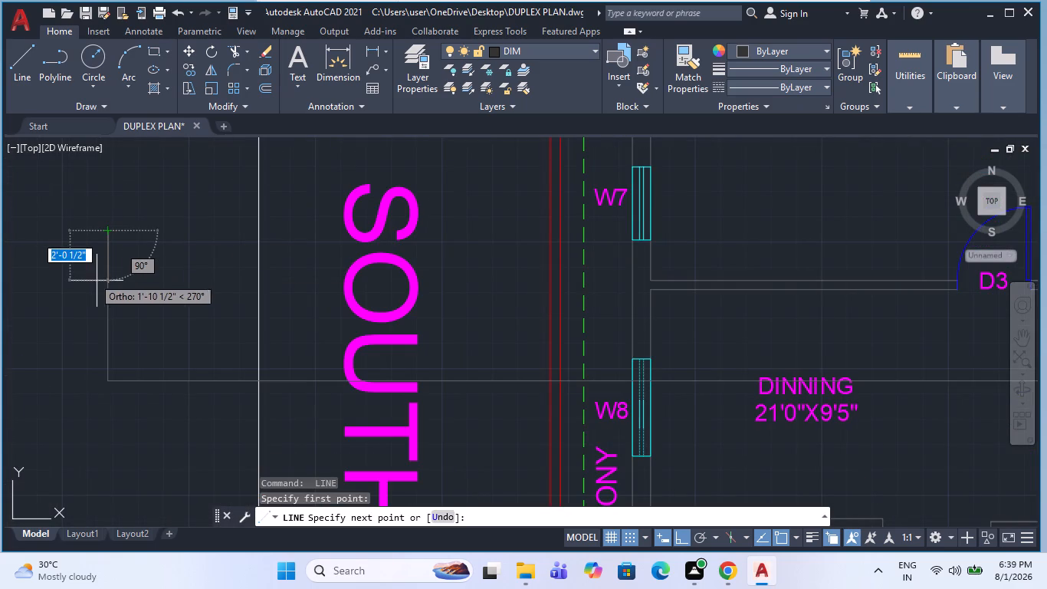
pyautogui.press('F9')
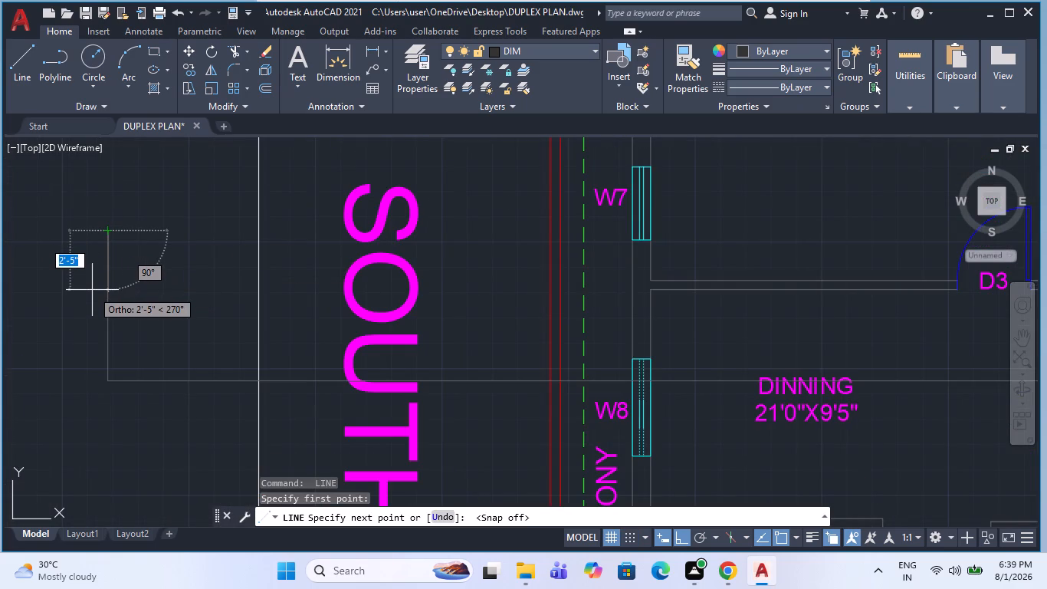
pyautogui.press('F9')
pyautogui.press('F8')
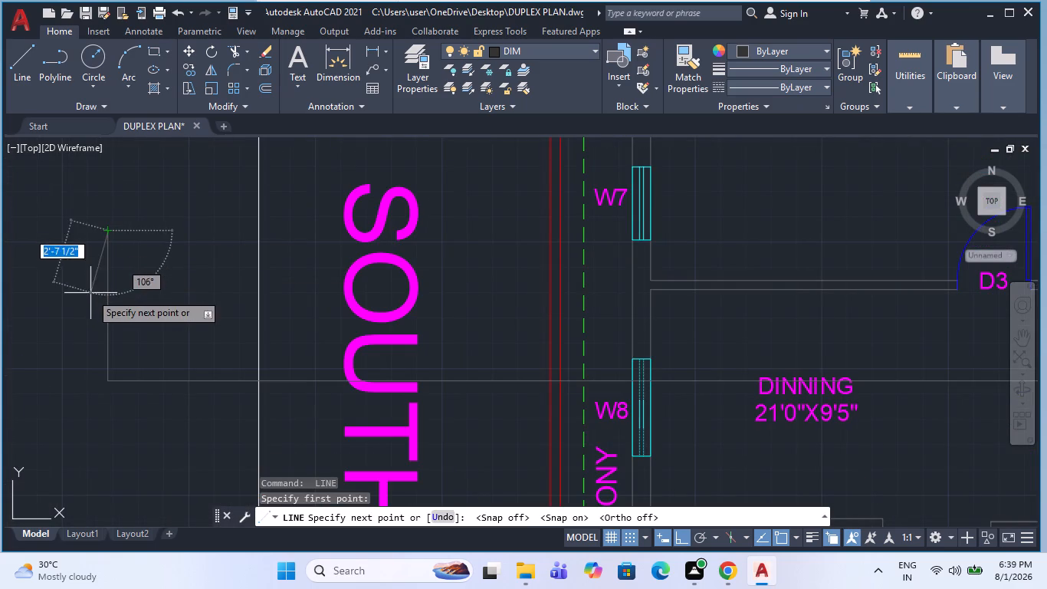
pyautogui.click(80, 272)
pyautogui.press('Escape')
pyautogui.press('space')
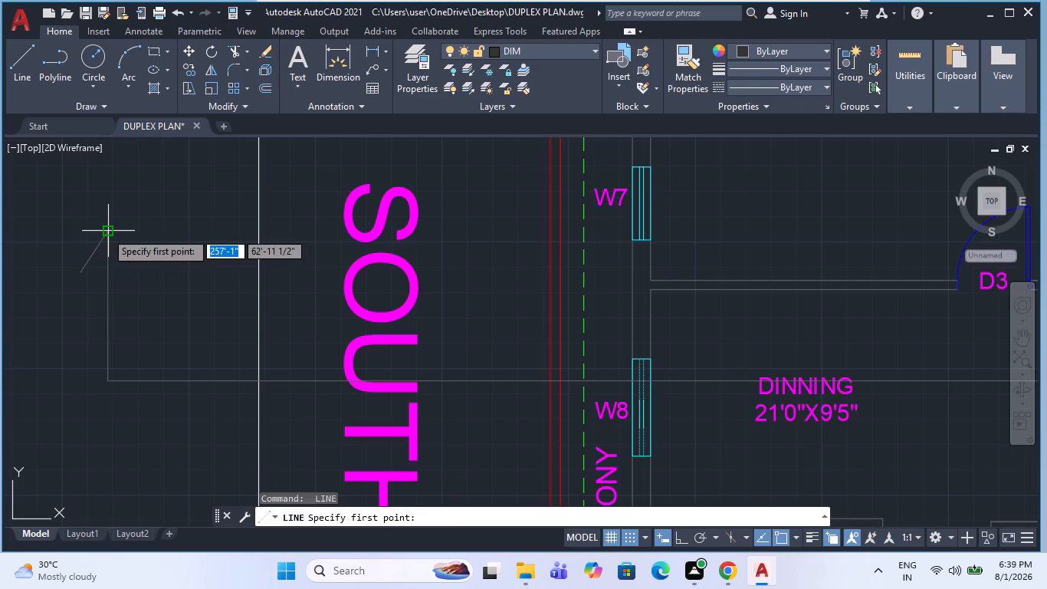
pyautogui.click(106, 232)
pyautogui.click(135, 275)
pyautogui.press('Escape')
# Join the two slanted arrowhead strokes into one polyline.
pyautogui.scroll(-3, 84, 278)
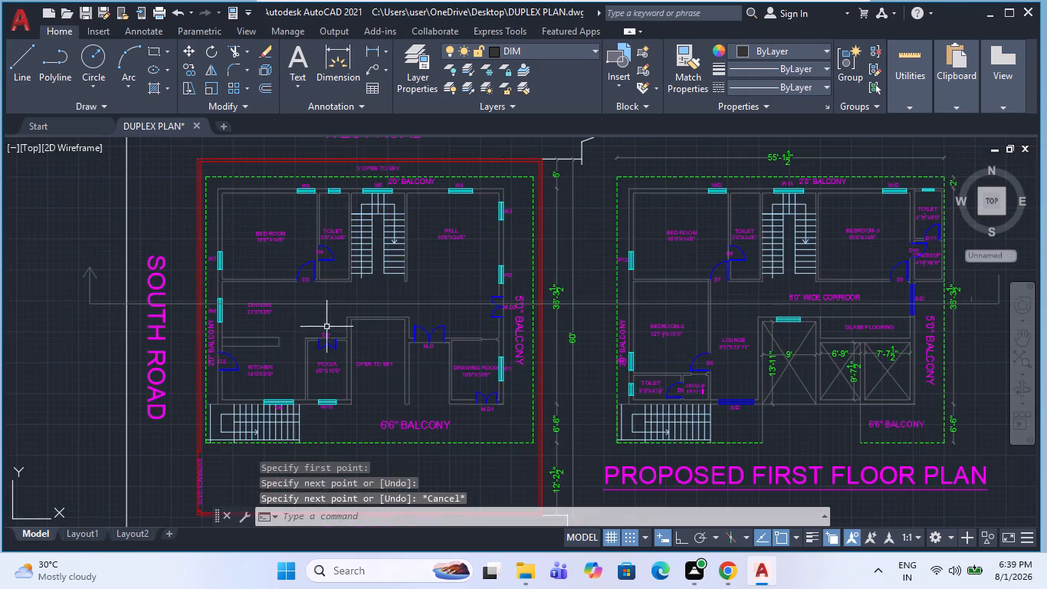
pyautogui.scroll(2, 89, 267)
pyautogui.click(117, 305)
pyautogui.click(106, 274)
pyautogui.click(73, 288)
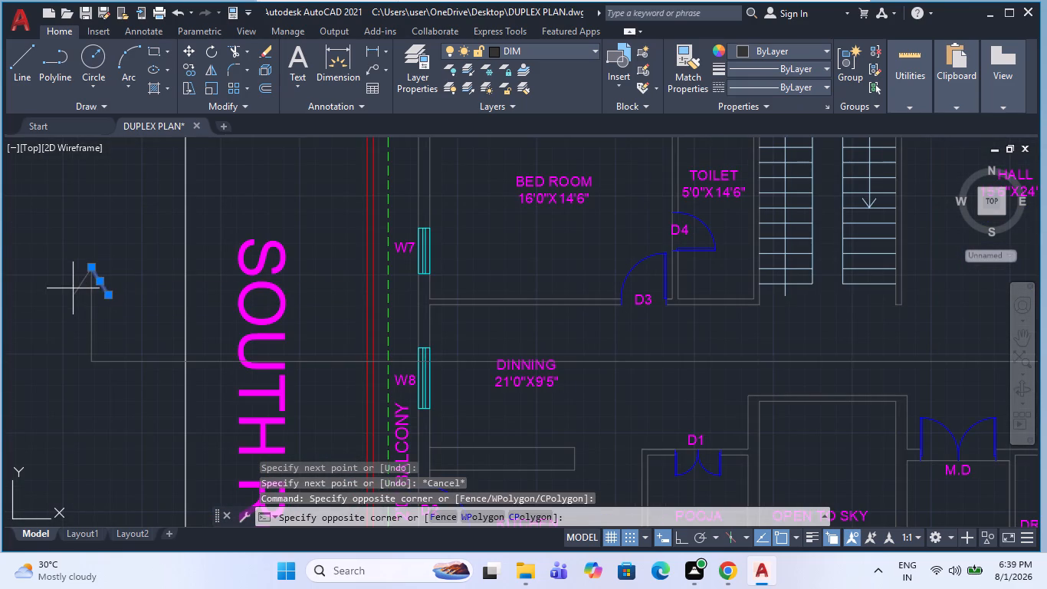
pyautogui.click(61, 322)
pyautogui.click(80, 294)
pyautogui.click(76, 275)
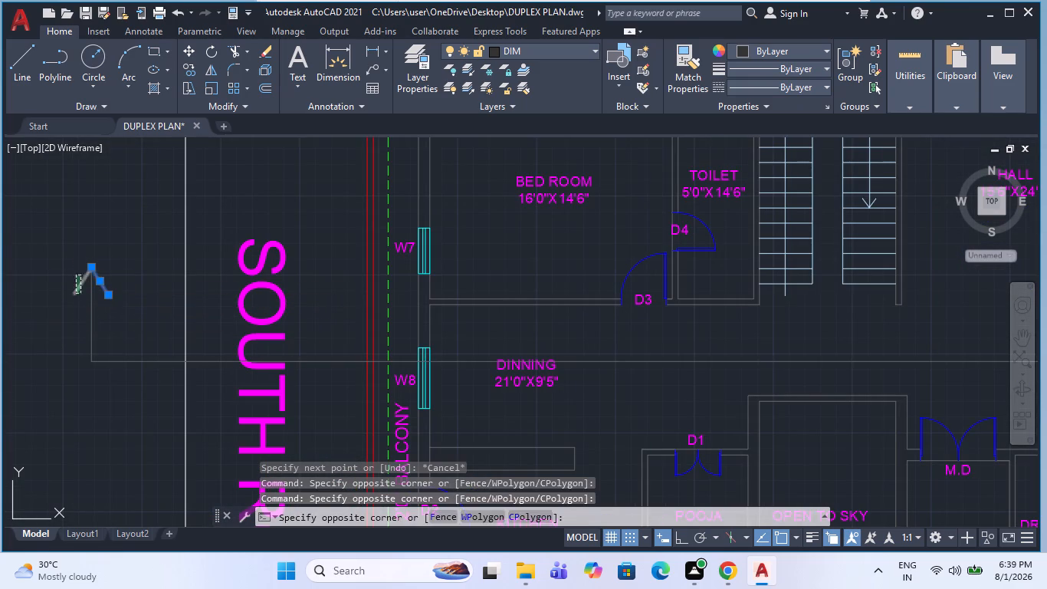
pyautogui.write('J')
pyautogui.press('space')
pyautogui.click(81, 278)
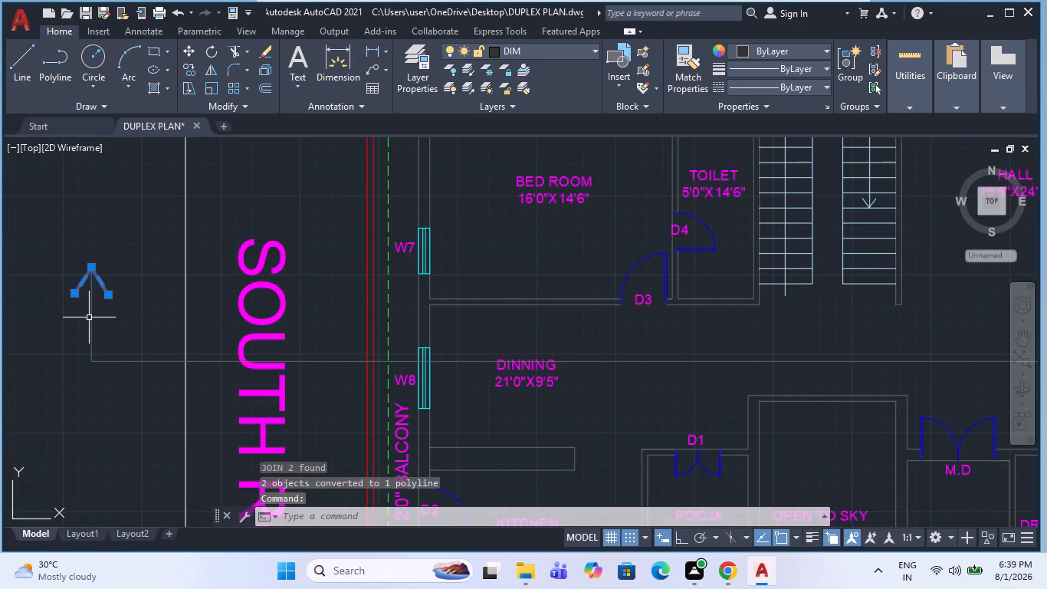
# Copy the arrowhead from its tip to the top of the vertical line at the first floor end of the section line.
pyautogui.press('c')
pyautogui.press('o')
pyautogui.press('space')
pyautogui.click(94, 268)
pyautogui.scroll(-4, 50, 281)
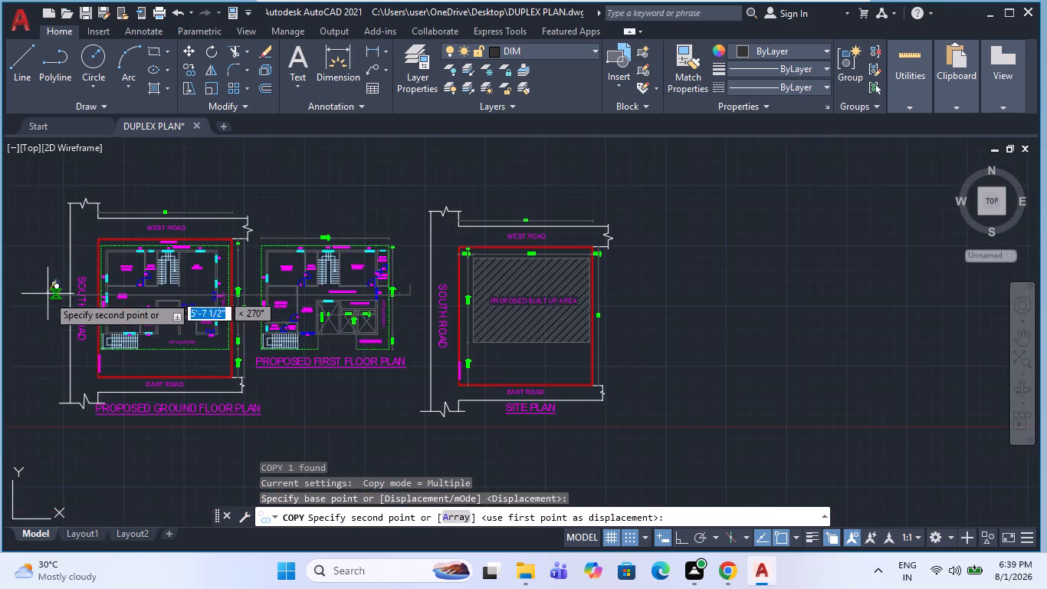
pyautogui.scroll(3, 426, 284)
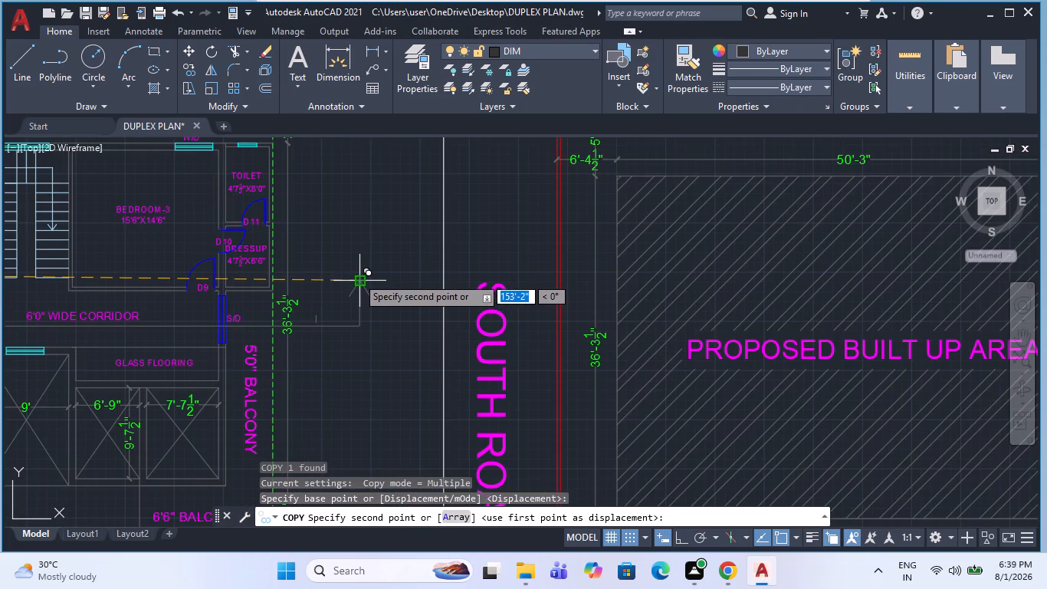
pyautogui.click(358, 277)
pyautogui.press('Escape')
pyautogui.scroll(-3, 405, 285)
pyautogui.press('Escape')
pyautogui.scroll(2, 235, 301)
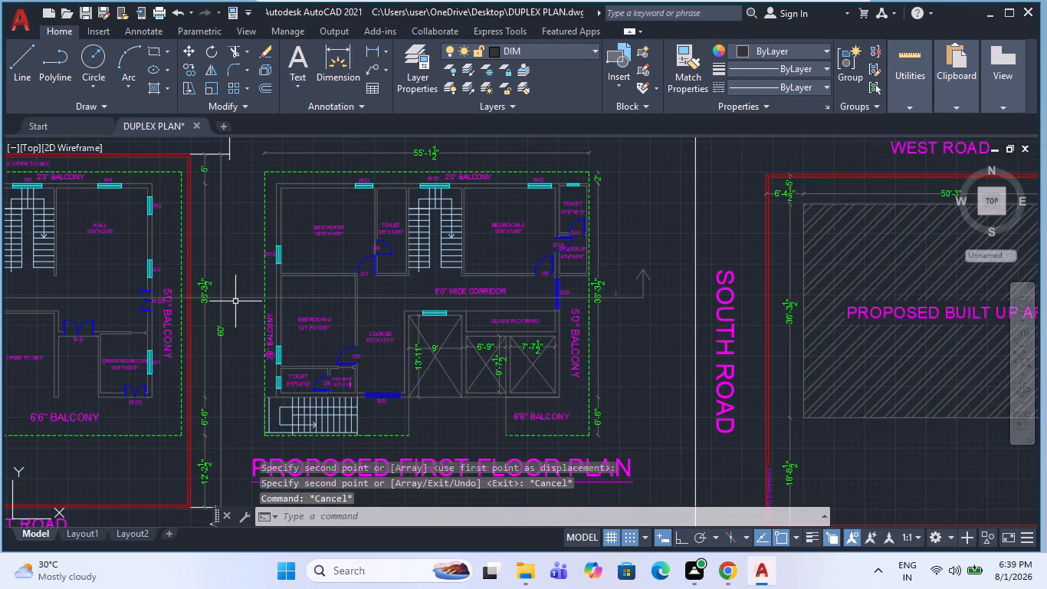
# Copy the W7 window label to just above the section arrowhead beside SOUTH ROAD on the ground floor plan.
pyautogui.scroll(-1, 552, 273)
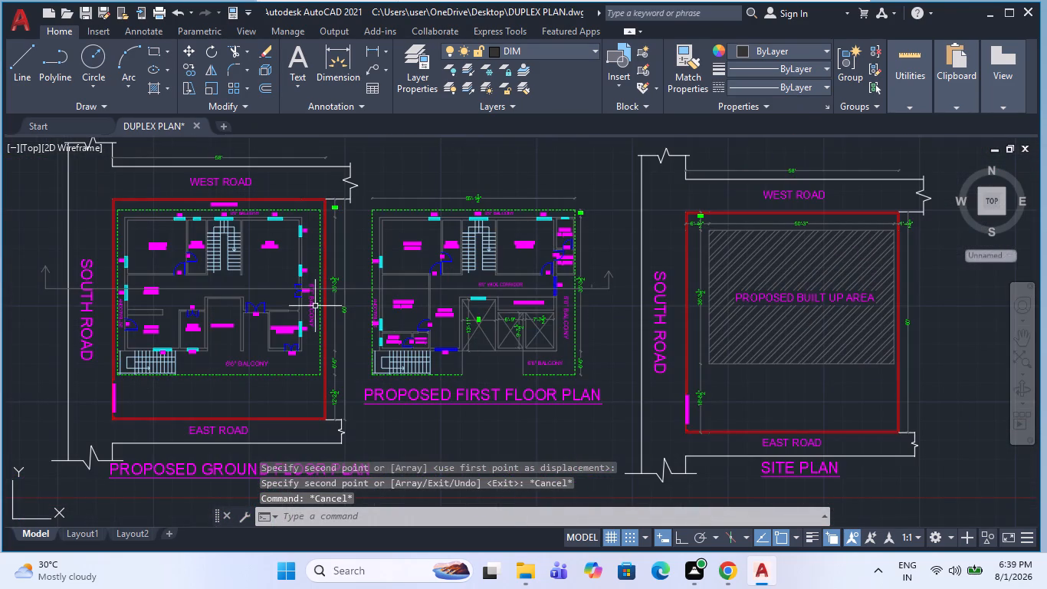
pyautogui.moveTo(278, 327); pyautogui.dragTo(363, 327, button='middle')
pyautogui.scroll(2, 224, 268)
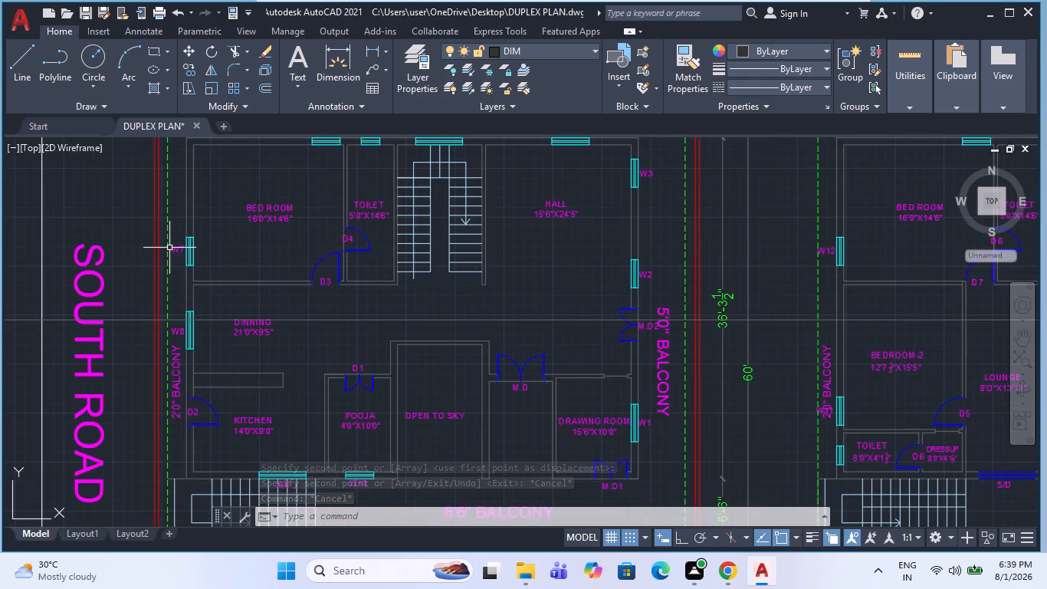
pyautogui.click(179, 248)
pyautogui.press('c')
pyautogui.press('o')
pyautogui.press('space')
pyautogui.click(187, 252)
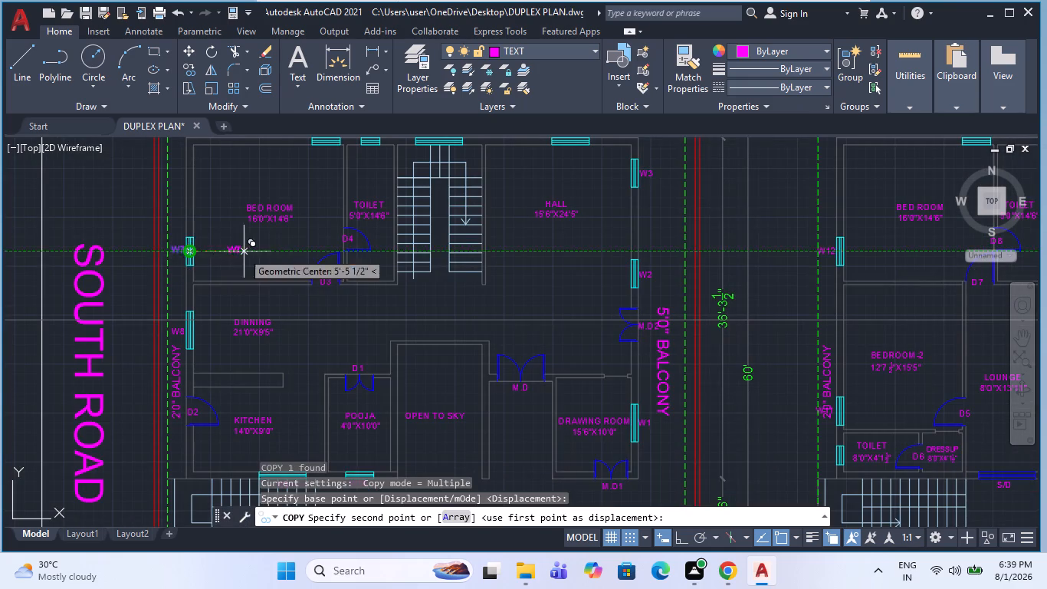
pyautogui.scroll(-2, 245, 252)
pyautogui.scroll(4, 150, 256)
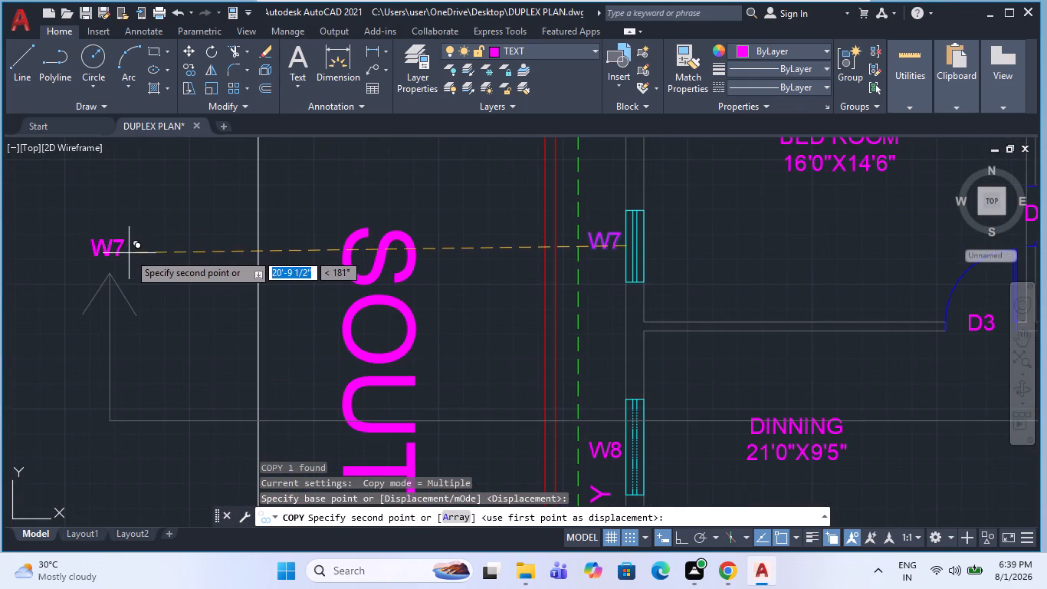
pyautogui.click(129, 253)
pyautogui.press('Escape')
# Change the copied label above the SOUTH ROAD section arrow to read A.
pyautogui.click(128, 251)
pyautogui.doubleClick(113, 247)
pyautogui.hotkey('ctrl', 'a')
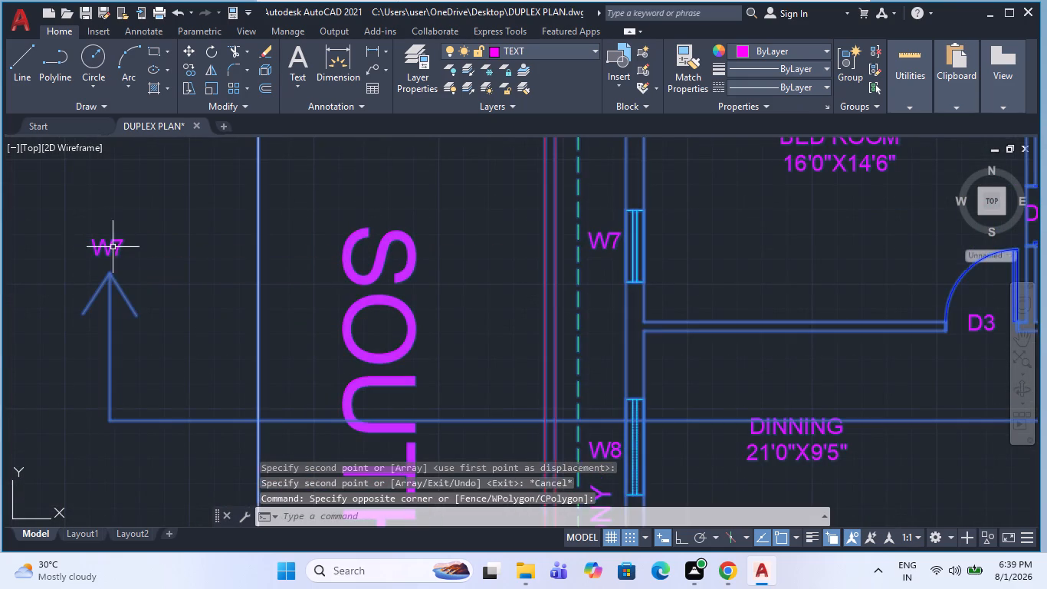
pyautogui.press('`')
pyautogui.press('Escape')
pyautogui.press('Escape')
pyautogui.doubleClick(116, 247)
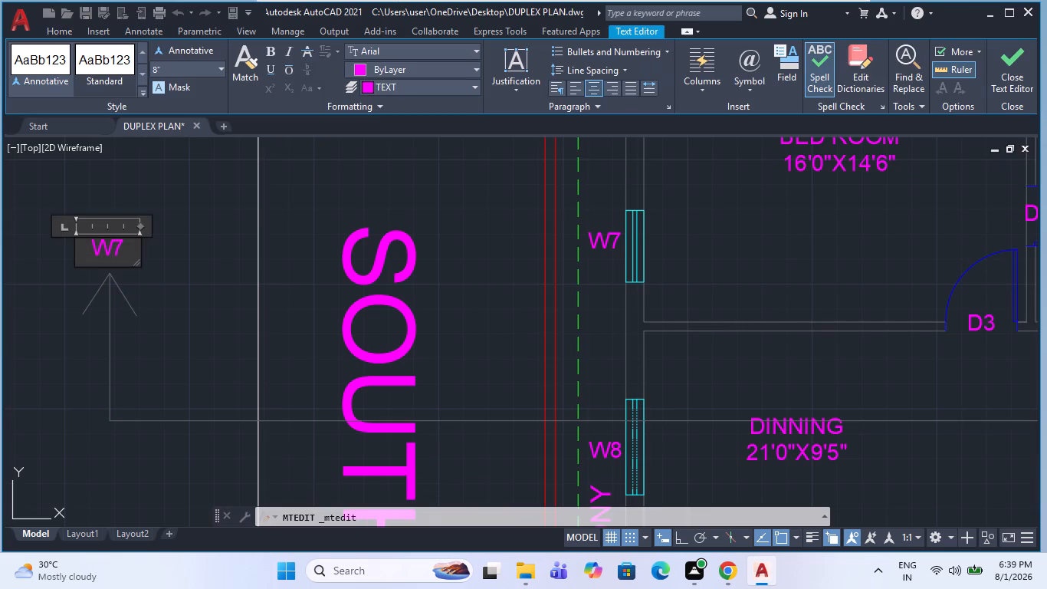
pyautogui.moveTo(118, 247); pyautogui.dragTo(93, 262)
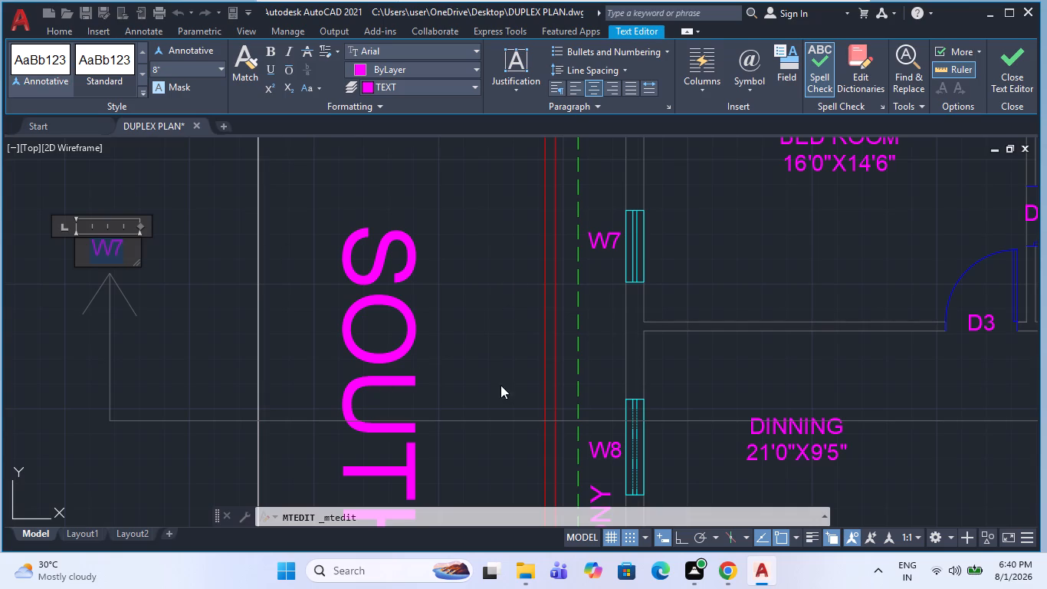
pyautogui.scroll(-4, 441, 312)
pyautogui.scroll(2, 389, 328)
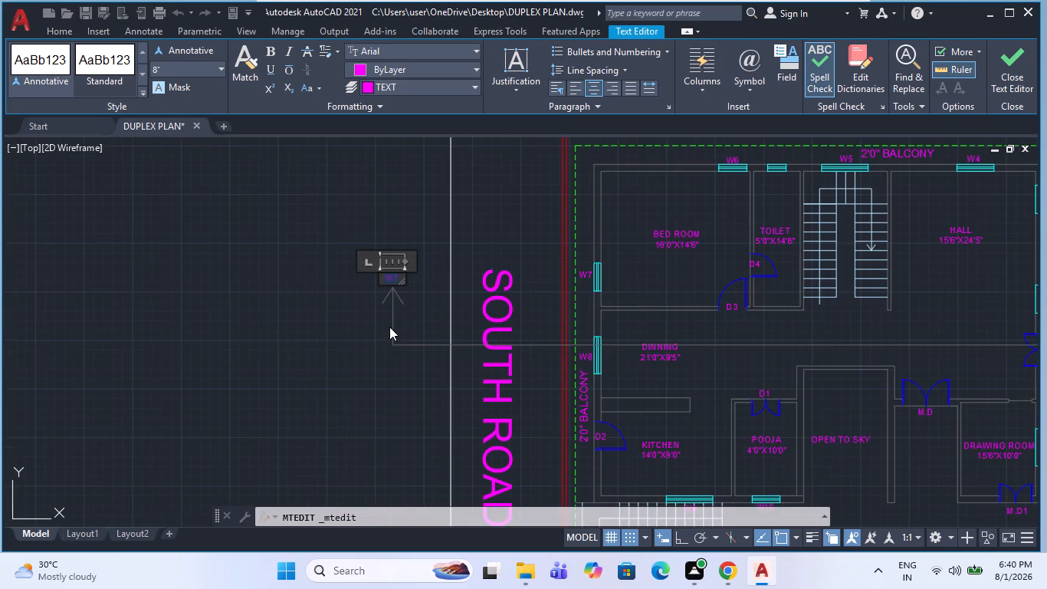
pyautogui.press('a')
pyautogui.click(381, 369)
pyautogui.press('Escape')
# Set the text height of the section label A to 2'.
pyautogui.scroll(1, 414, 247)
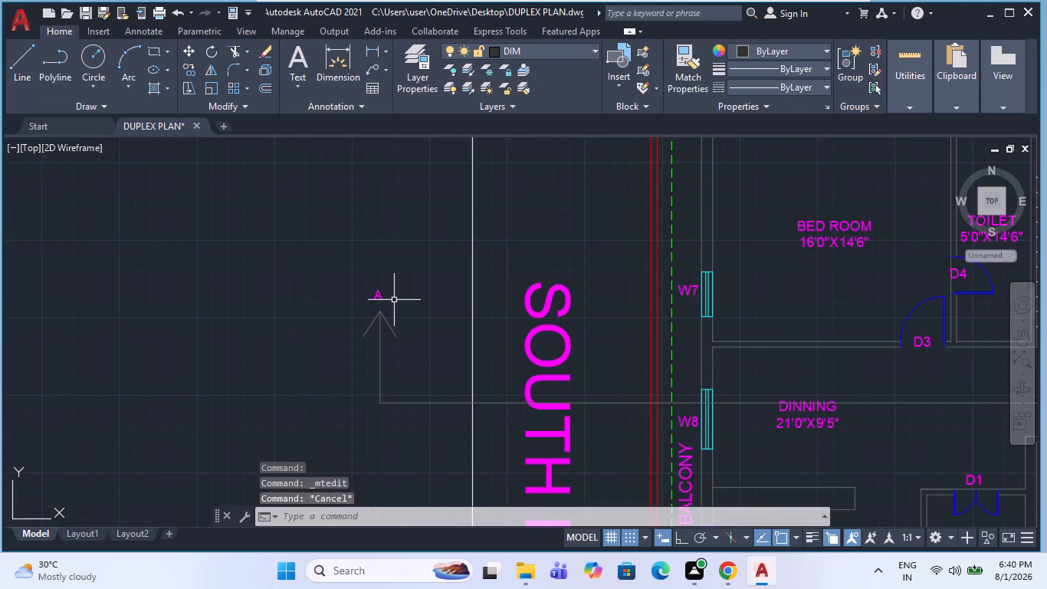
pyautogui.click(379, 299)
pyautogui.doubleClick(379, 299)
pyautogui.press('Escape')
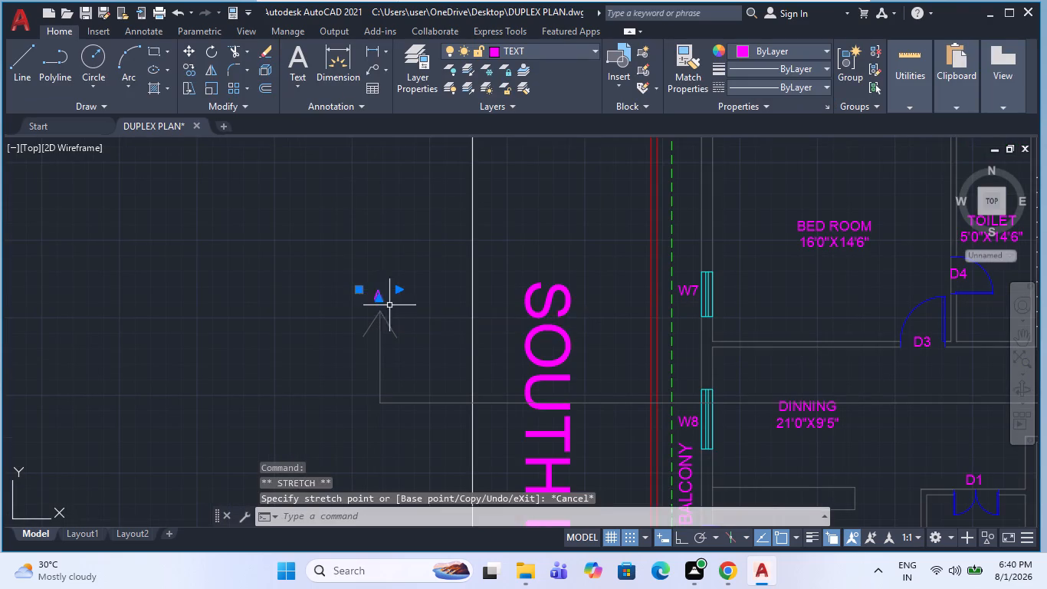
pyautogui.scroll(2, 385, 304)
pyautogui.press('Escape')
pyautogui.doubleClick(374, 291)
pyautogui.hotkey('ctrl', 'a')
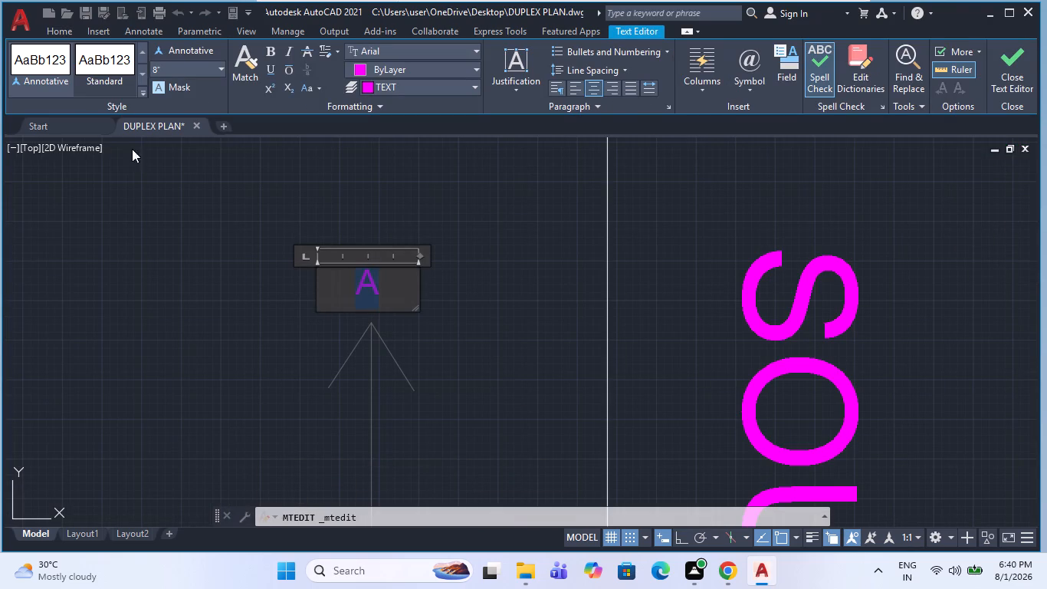
pyautogui.click(169, 68)
pyautogui.press('2')
pyautogui.press("'")
pyautogui.press('Return')
pyautogui.click(143, 270)
pyautogui.press('Escape')
# Move the enlarged label A upward so it sits clear above the section arrowhead.
pyautogui.click(373, 285)
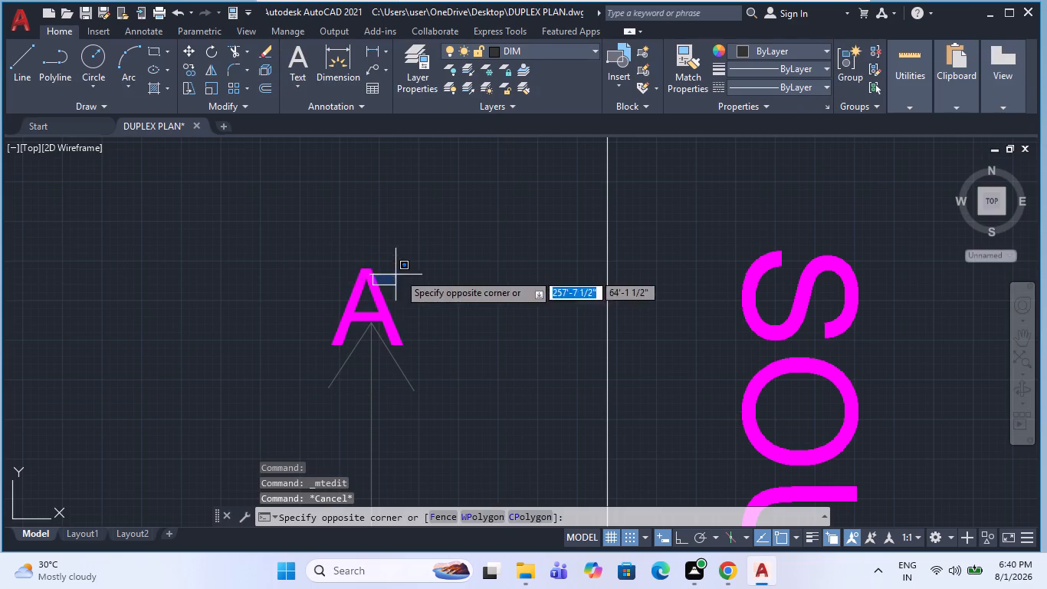
pyautogui.click(316, 262)
pyautogui.press('m')
pyautogui.press('space')
pyautogui.click(448, 326)
pyautogui.click(457, 277)
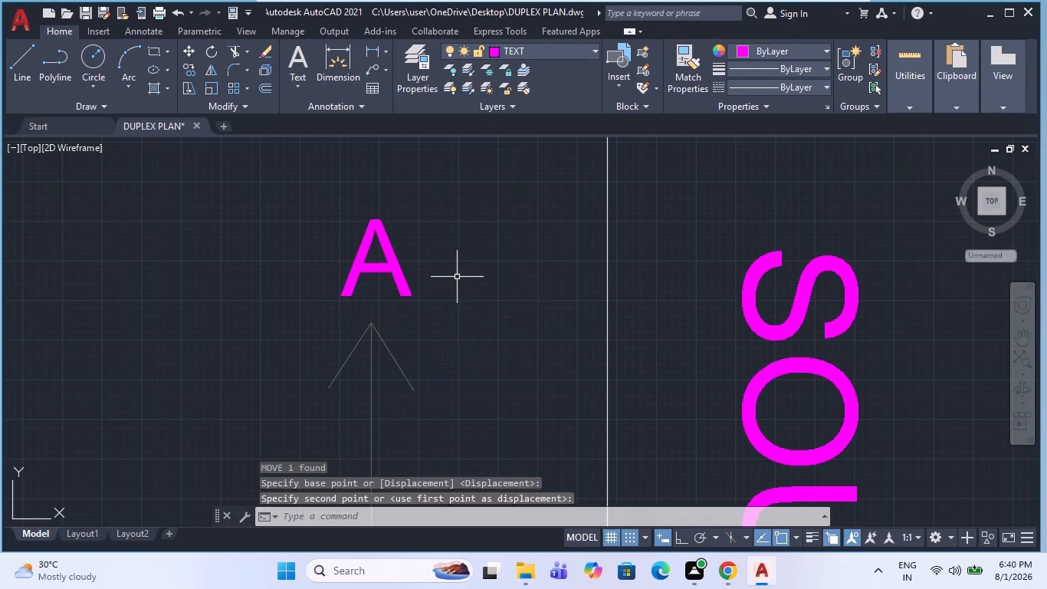
pyautogui.press('Escape')
# Copy the label A to above the arrowhead at the first floor end of the section line.
pyautogui.click(413, 266)
pyautogui.click(267, 271)
pyautogui.write('CO')
pyautogui.press('space')
pyautogui.click(300, 264)
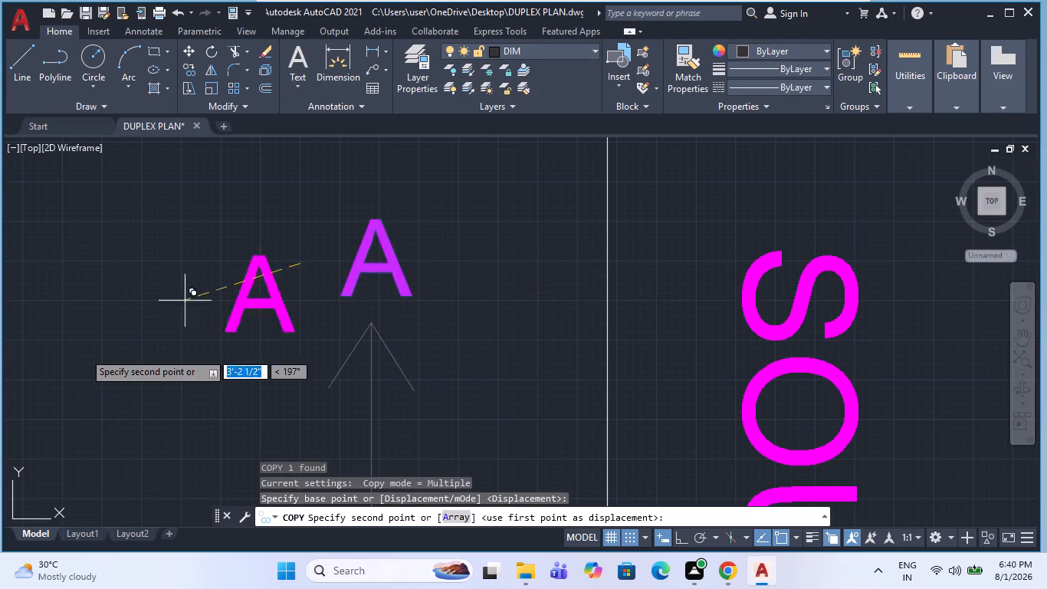
pyautogui.scroll(-3, 71, 362)
pyautogui.scroll(-1, 226, 323)
pyautogui.scroll(-1, 389, 301)
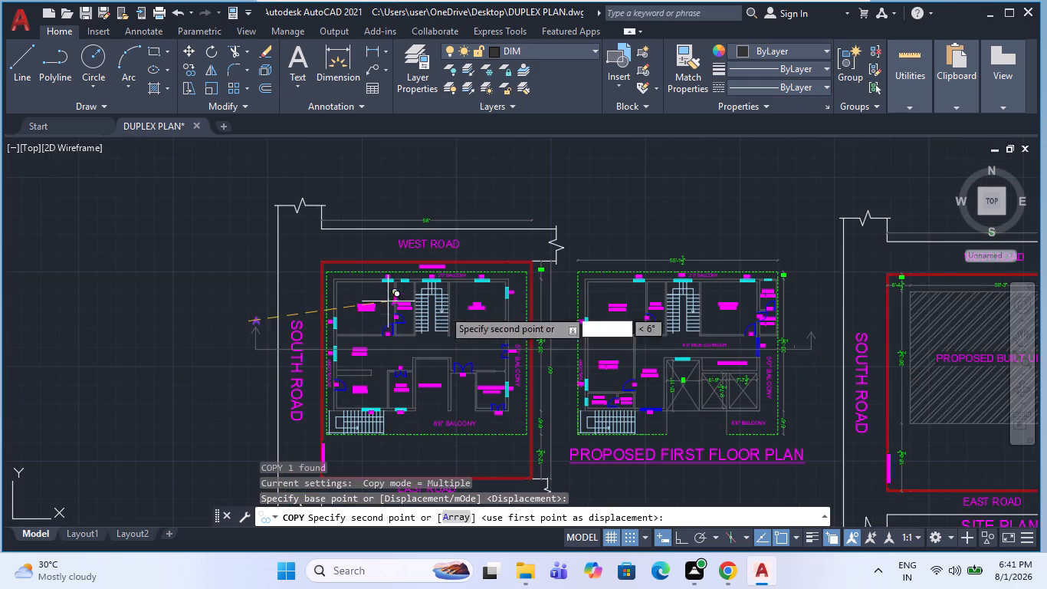
pyautogui.scroll(2, 777, 334)
pyautogui.moveTo(620, 355); pyautogui.dragTo(376, 285, button='middle')
pyautogui.scroll(2, 622, 242)
pyautogui.click(565, 248)
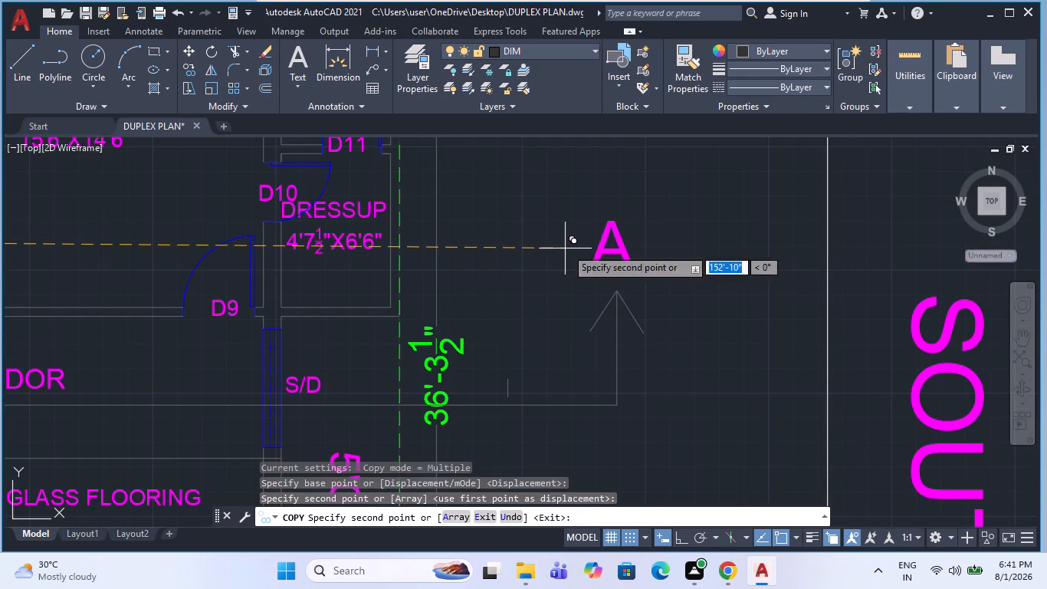
pyautogui.press('Escape')
# Change the copied label at the first floor end of the section line to B.
pyautogui.doubleClick(606, 255)
pyautogui.moveTo(632, 255); pyautogui.dragTo(582, 277)
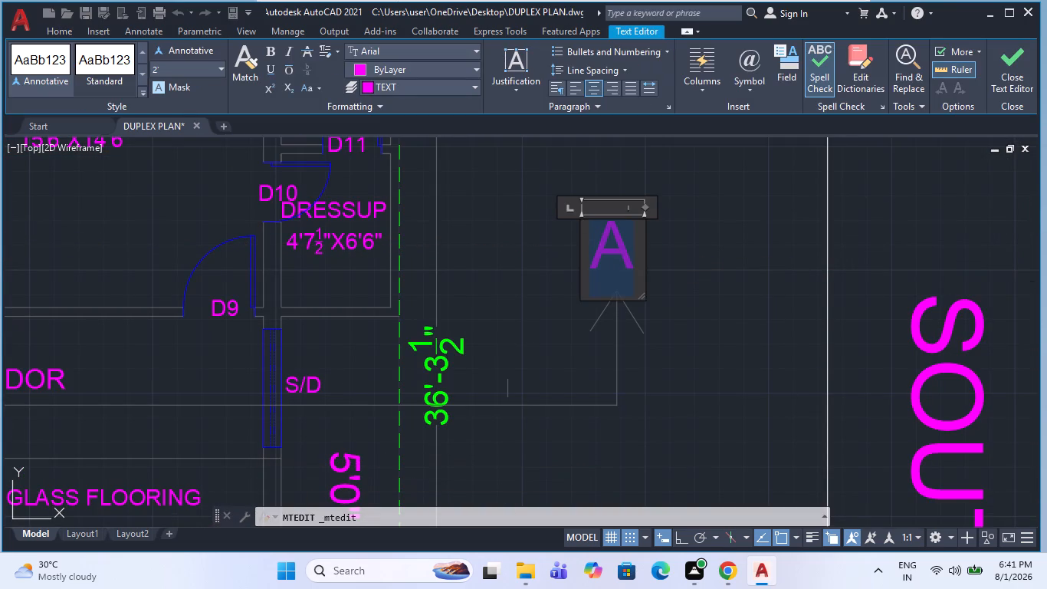
pyautogui.press('b')
pyautogui.press('space')
pyautogui.click(526, 378)
# Draw vertical construction lines through the ground floor's outer wall corner and dashed balcony corner on the SOUTH ROAD side.
pyautogui.scroll(-3, 526, 371)
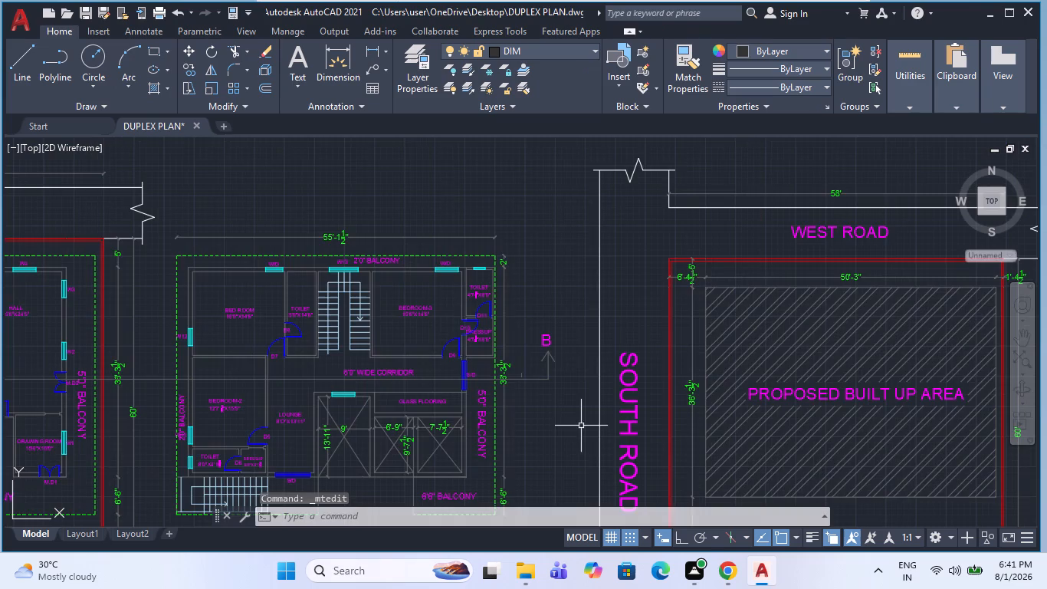
pyautogui.scroll(-2, 543, 337)
pyautogui.press('x')
pyautogui.press('l')
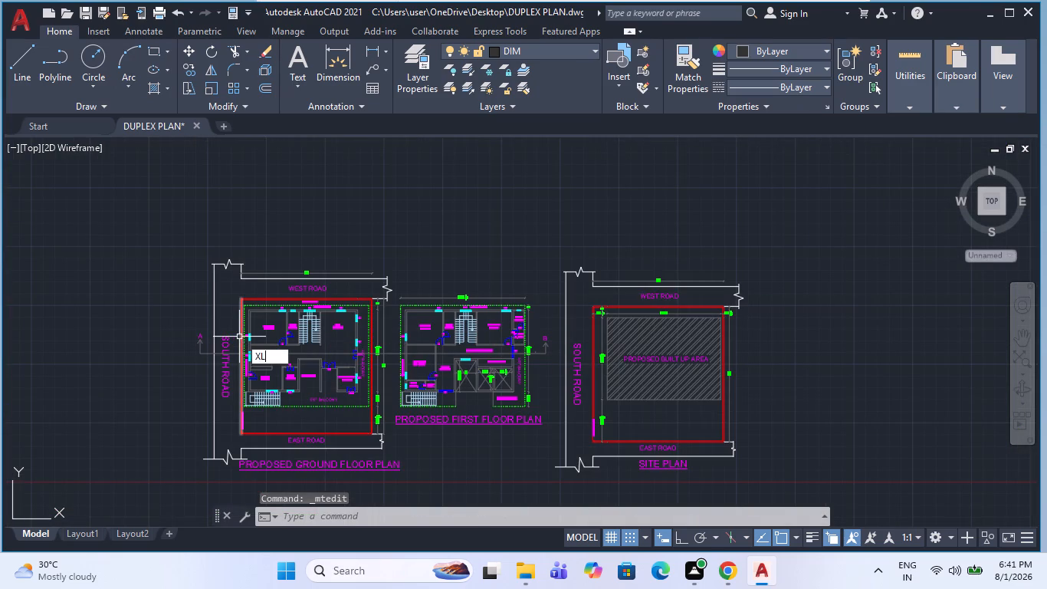
pyautogui.press('Return')
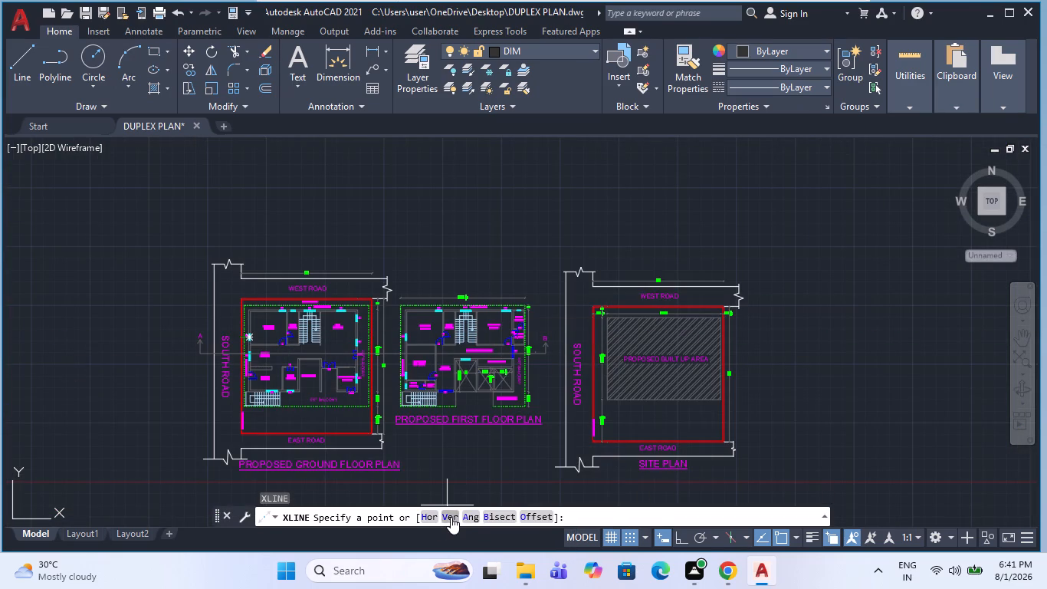
pyautogui.click(451, 517)
pyautogui.scroll(2, 214, 325)
pyautogui.scroll(2, 290, 249)
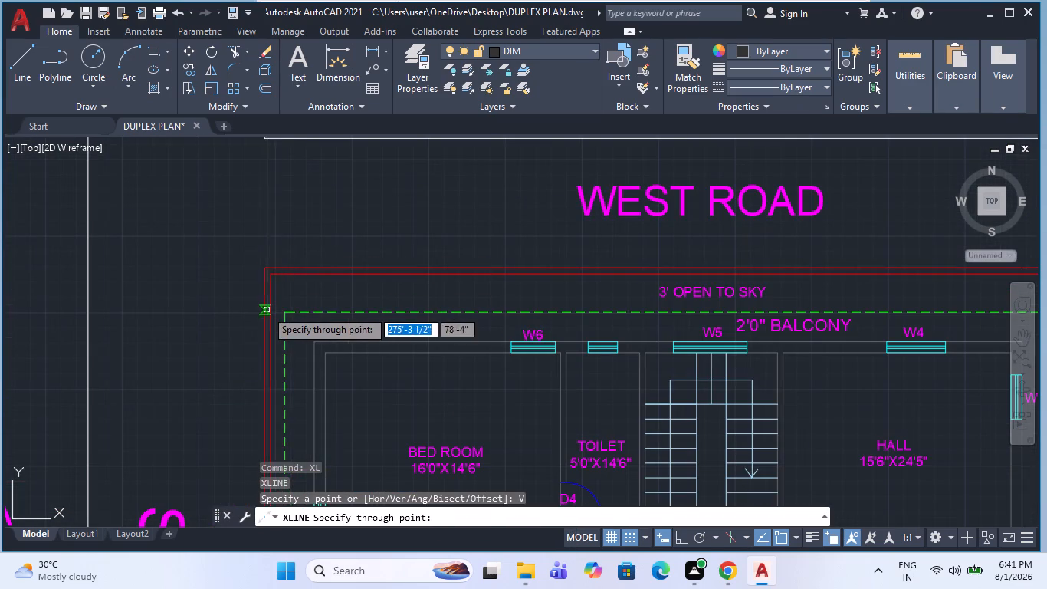
pyautogui.click(316, 338)
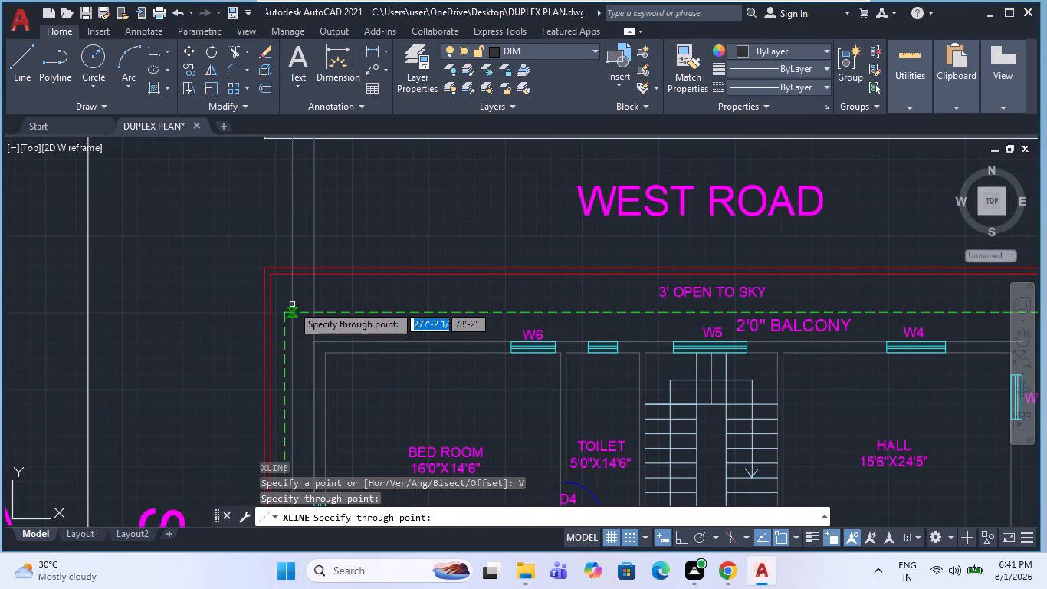
pyautogui.click(287, 308)
# Add vertical construction lines through the inner face of the dining area's outer wall and both jambs of door D3.
pyautogui.scroll(-1, 287, 308)
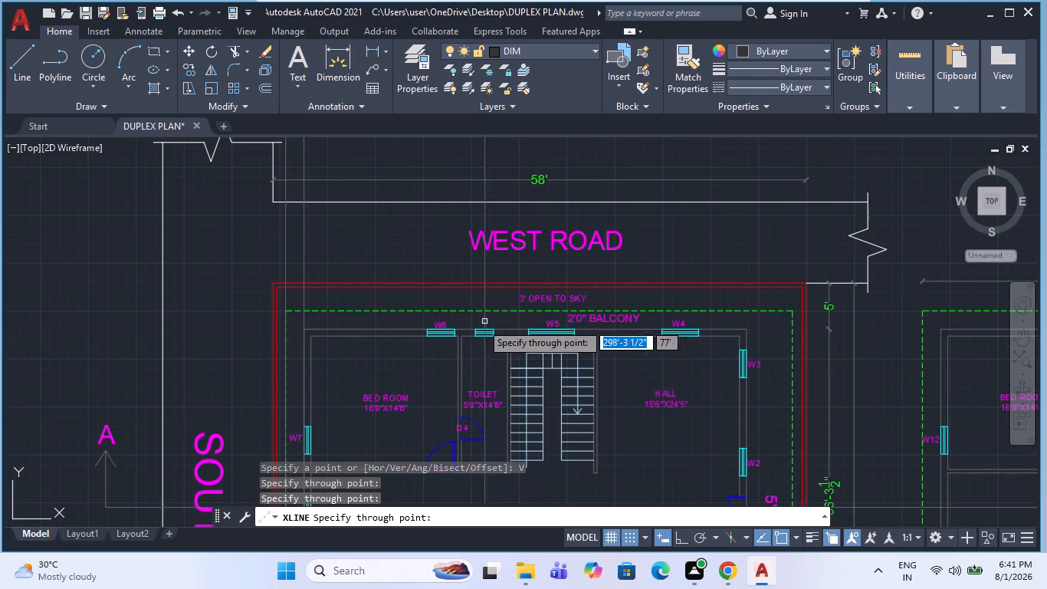
pyautogui.scroll(-2, 430, 248)
pyautogui.scroll(2, 425, 359)
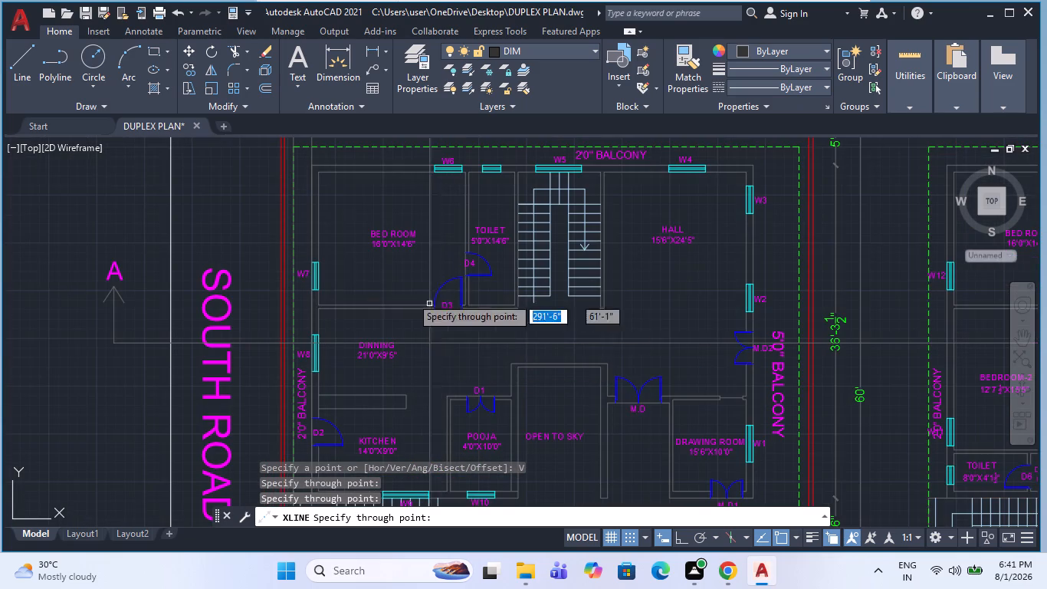
pyautogui.scroll(3, 318, 321)
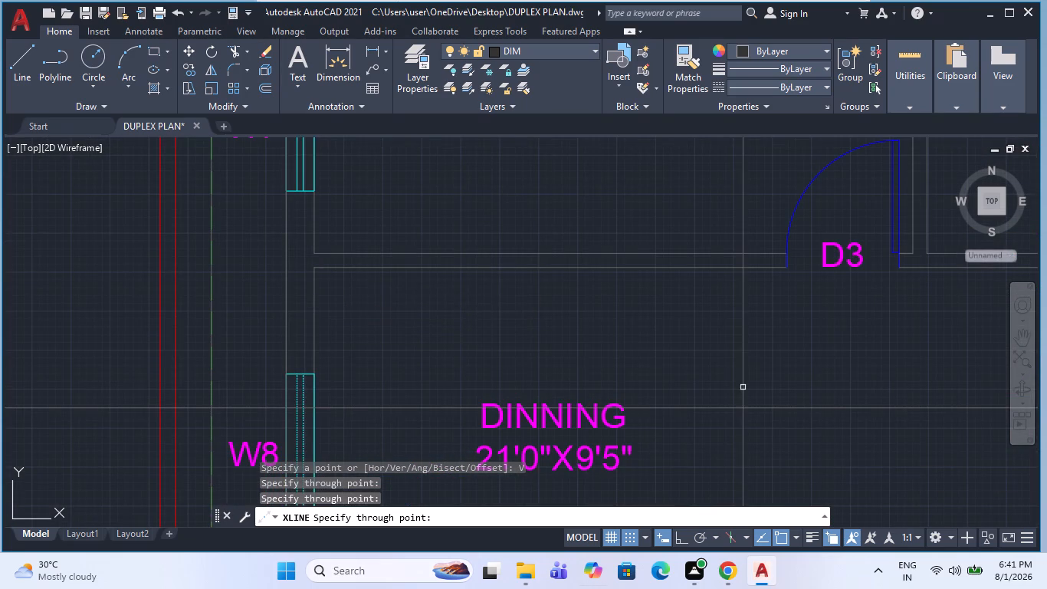
pyautogui.click(312, 271)
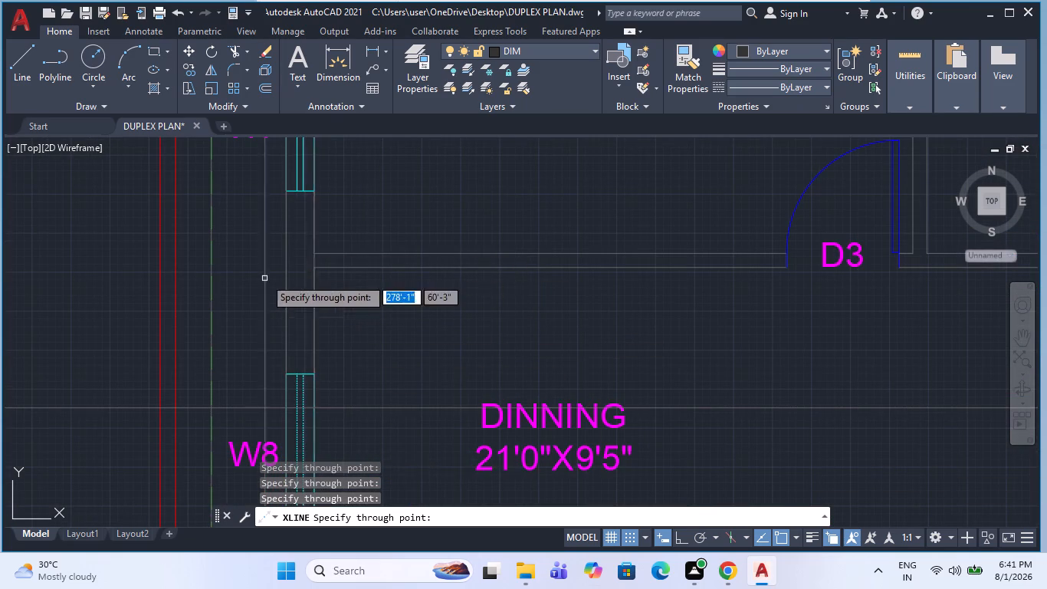
pyautogui.scroll(-2, 264, 278)
pyautogui.scroll(2, 494, 275)
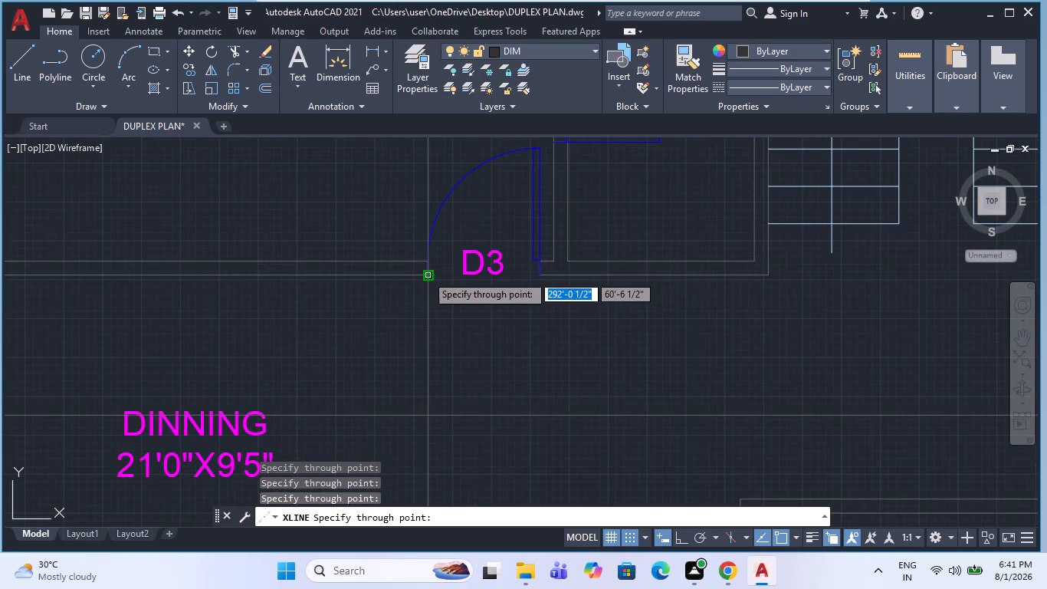
pyautogui.click(426, 275)
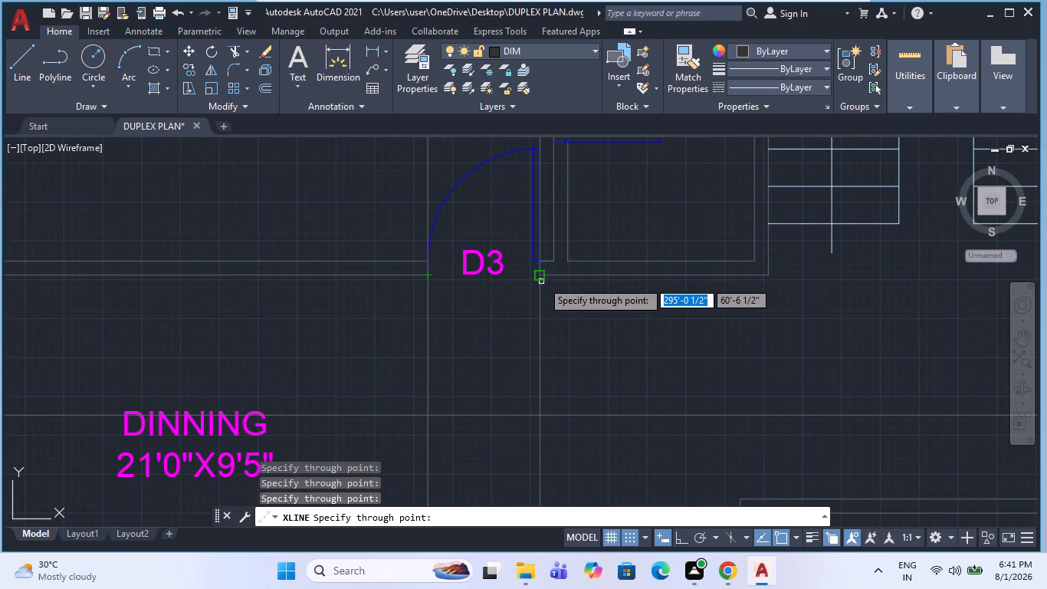
pyautogui.click(543, 281)
# Add vertical construction lines through the toilet wall's corner at the stair and both faces of the wall between stair and hall.
pyautogui.scroll(-3, 419, 319)
pyautogui.scroll(2, 589, 308)
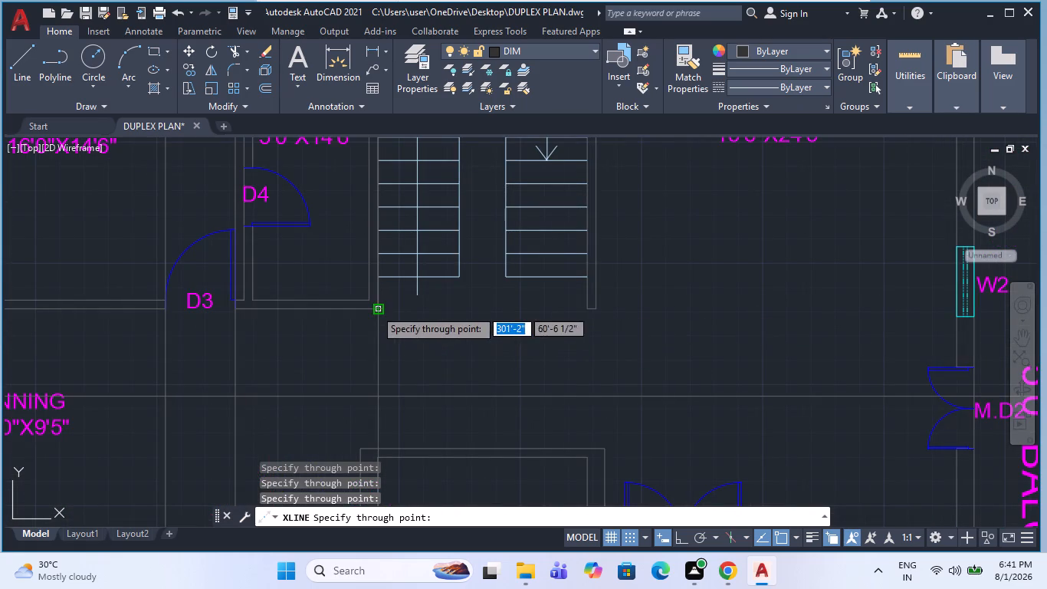
pyautogui.click(375, 309)
pyautogui.click(581, 311)
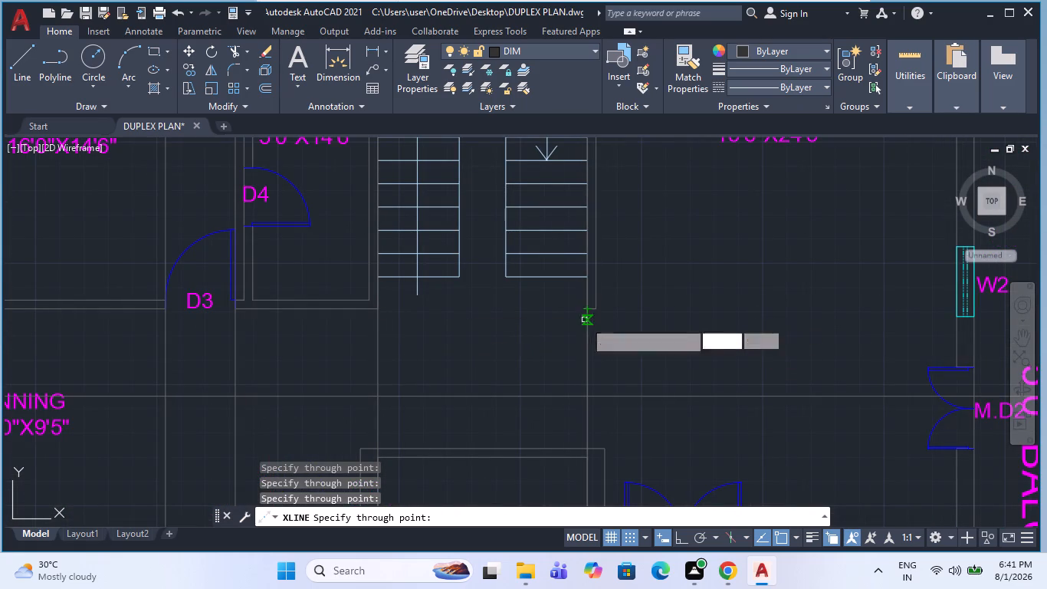
pyautogui.scroll(-2, 478, 313)
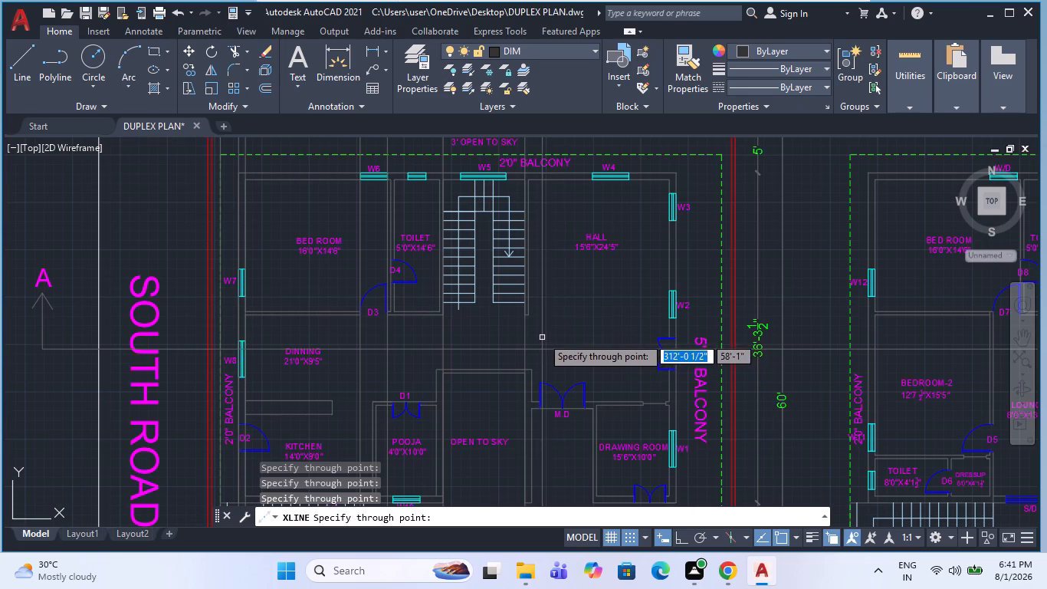
pyautogui.scroll(3, 527, 318)
pyautogui.click(540, 310)
# Add vertical construction lines through both faces of the hall's outer wall at W2 and the dashed 5'0" balcony corner.
pyautogui.scroll(-1, 351, 334)
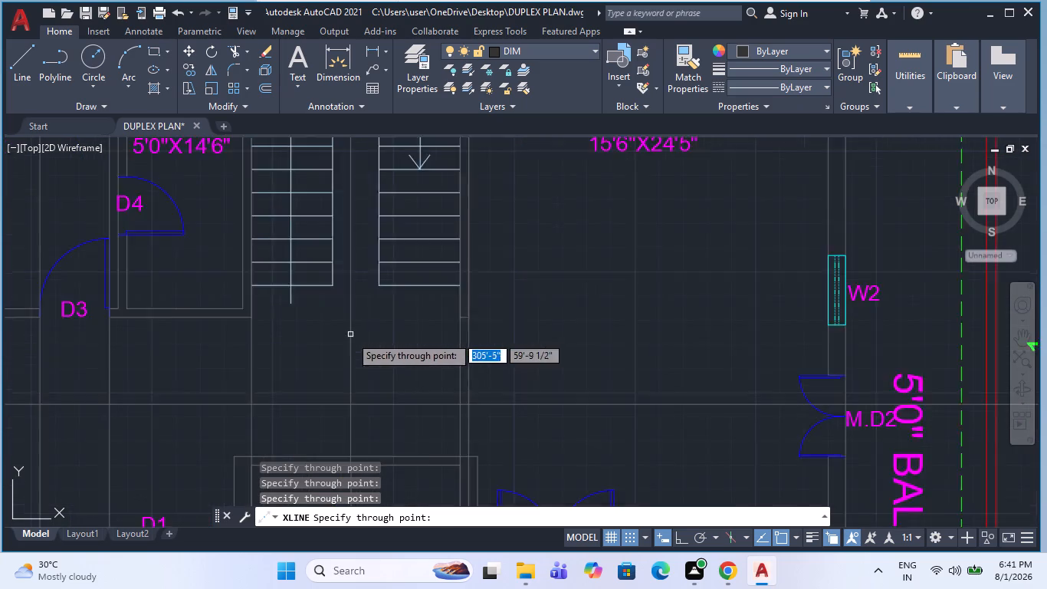
pyautogui.scroll(-1, 350, 337)
pyautogui.scroll(-2, 482, 355)
pyautogui.scroll(2, 541, 327)
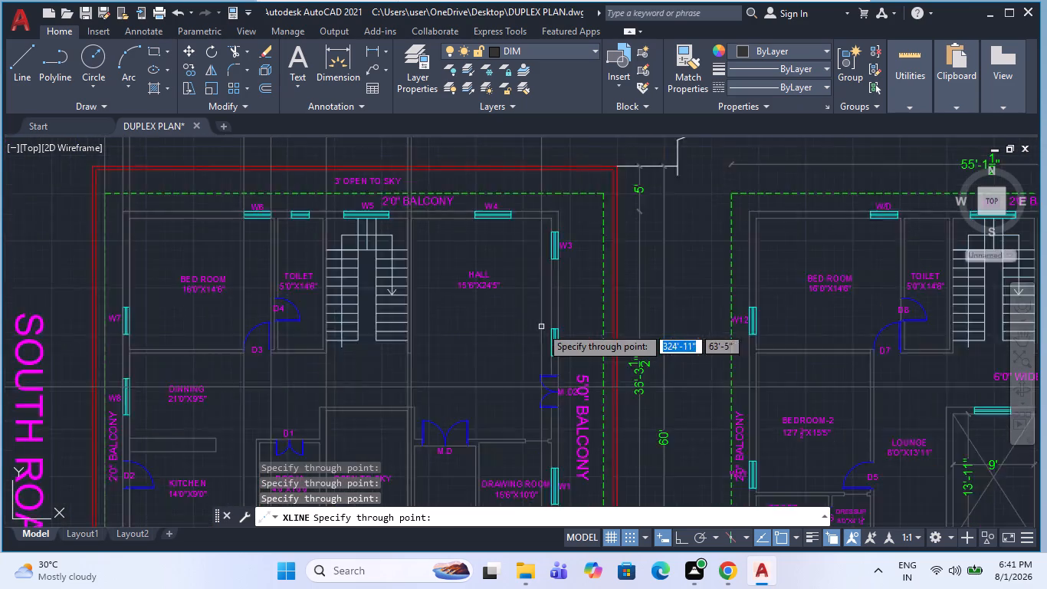
pyautogui.scroll(2, 547, 368)
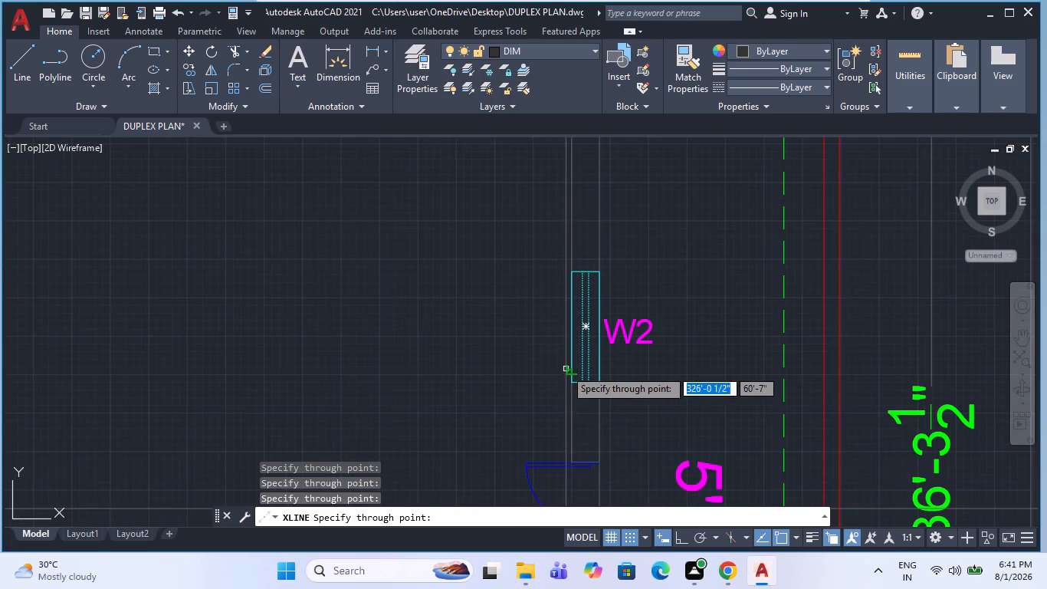
pyautogui.click(567, 377)
pyautogui.click(602, 388)
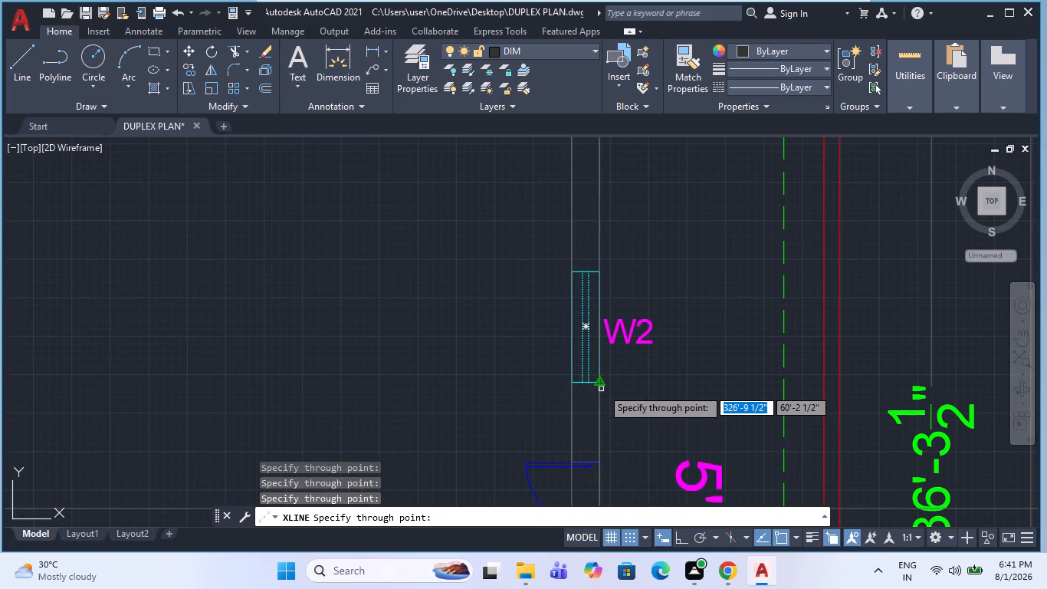
pyautogui.scroll(-3, 440, 415)
pyautogui.scroll(1, 539, 344)
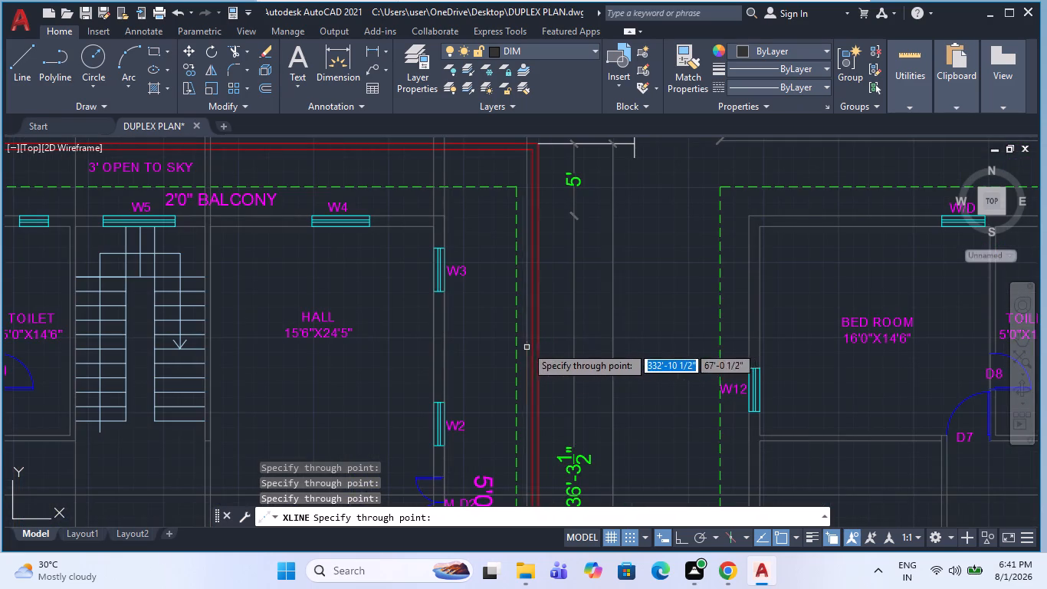
pyautogui.click(512, 189)
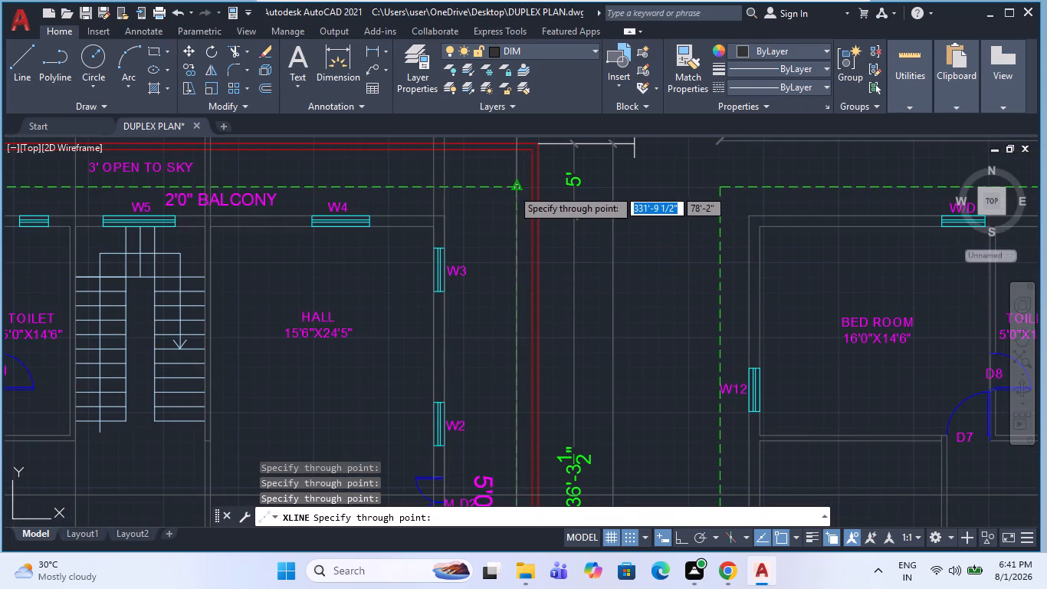
# Add vertical construction lines through both ends of the hall's window W4 on the WEST ROAD side.
pyautogui.scroll(-2, 465, 270)
pyautogui.scroll(4, 414, 265)
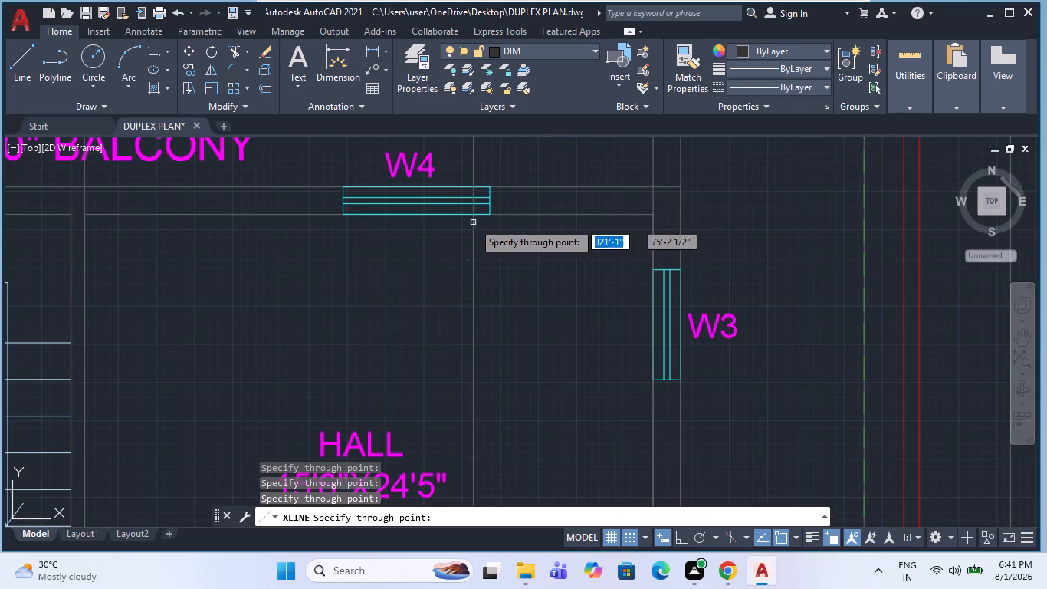
pyautogui.click(491, 219)
pyautogui.click(337, 215)
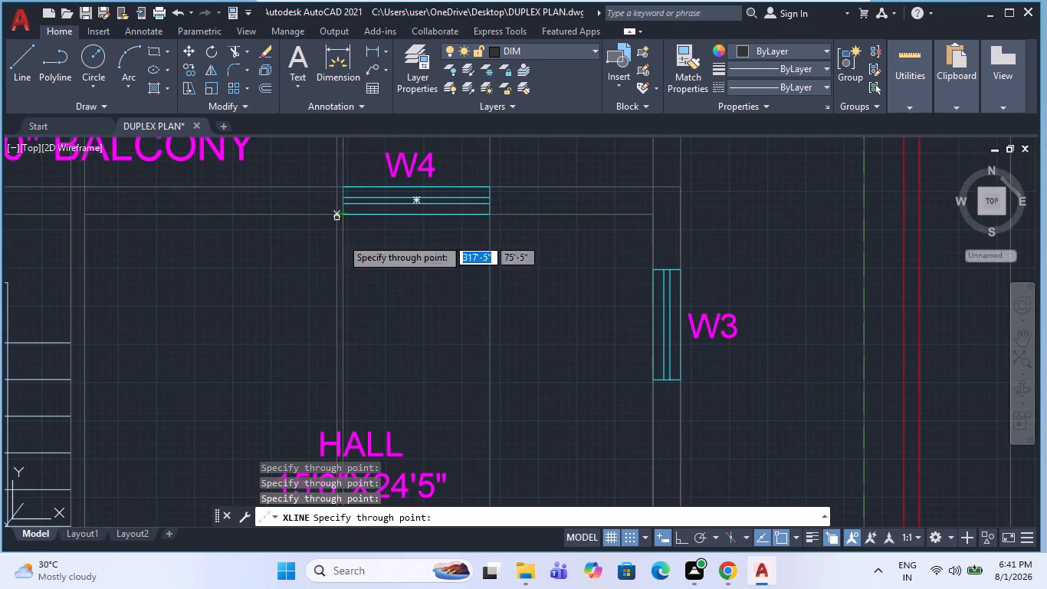
pyautogui.scroll(-3, 428, 294)
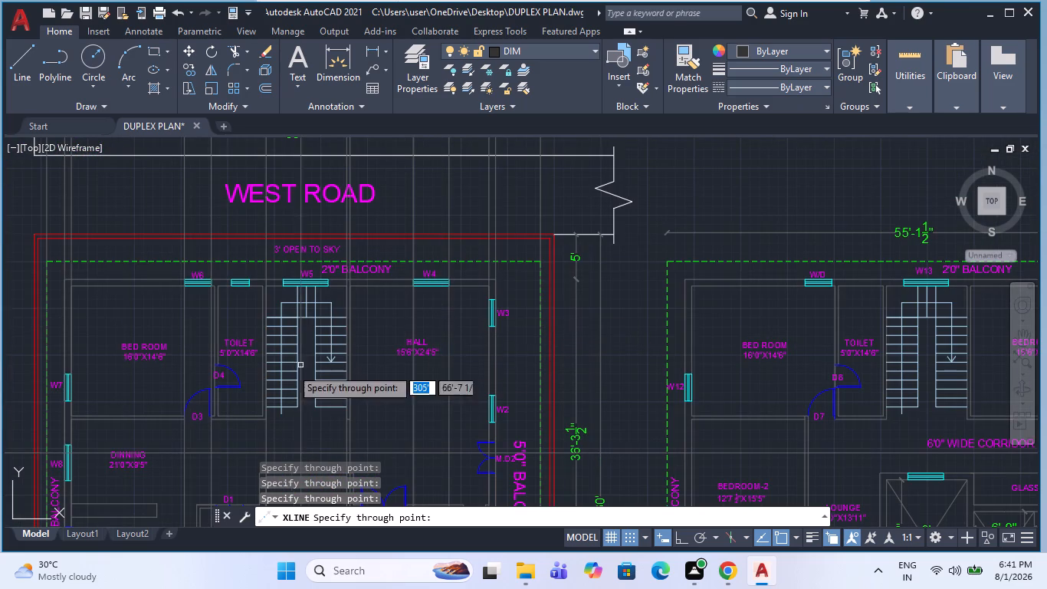
pyautogui.scroll(-1, 473, 284)
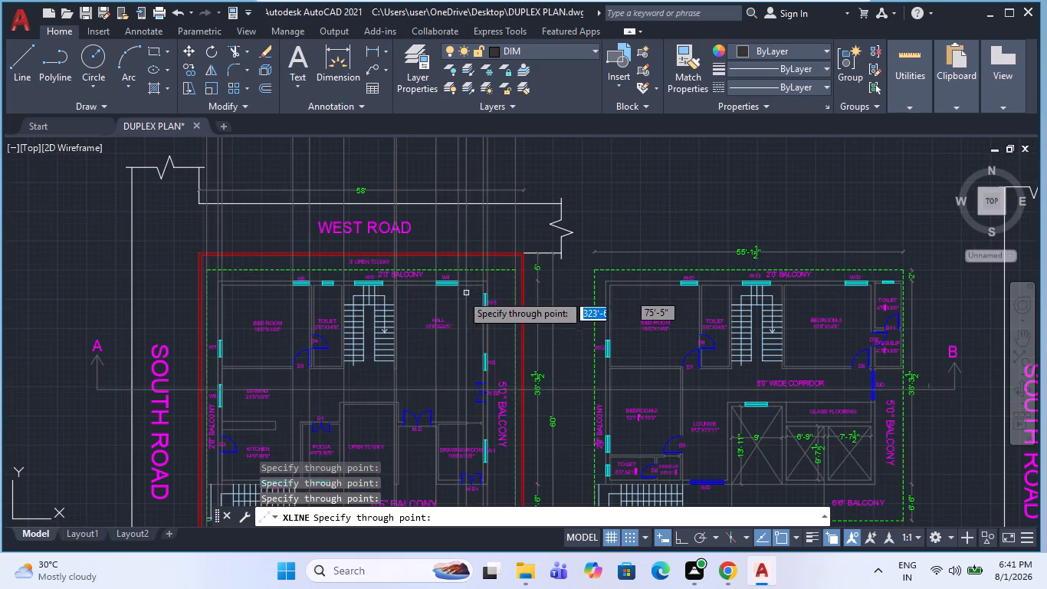
pyautogui.scroll(1, 232, 369)
pyautogui.scroll(-1, 306, 300)
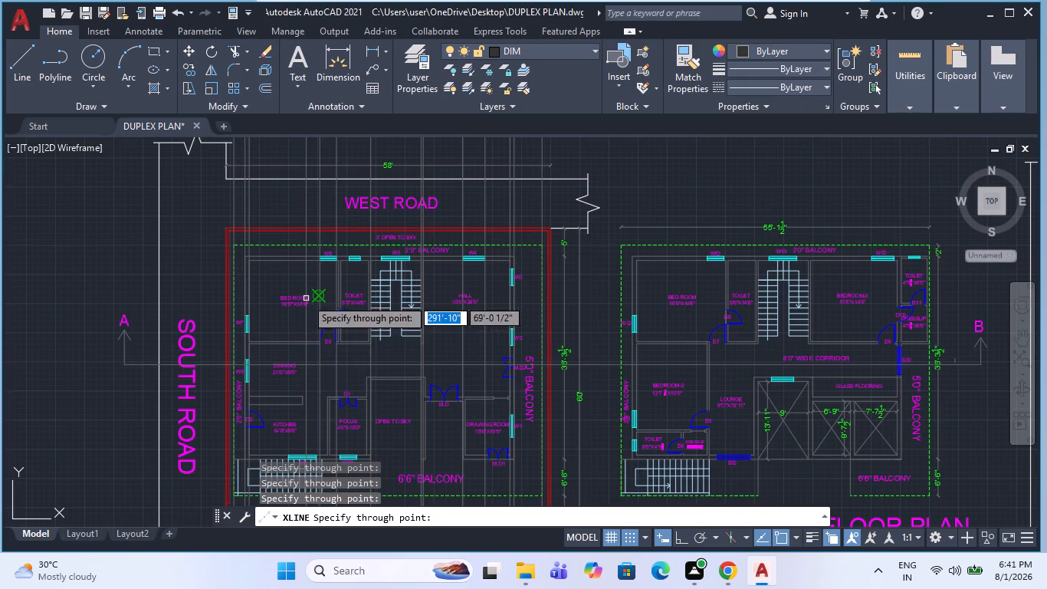
pyautogui.scroll(1, 297, 374)
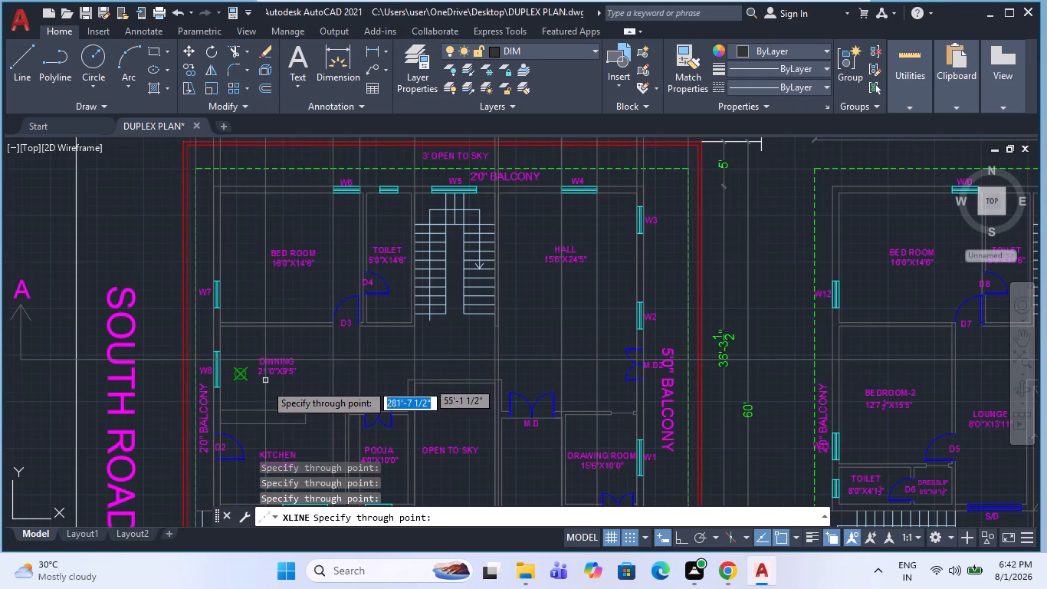
pyautogui.scroll(-1, 271, 376)
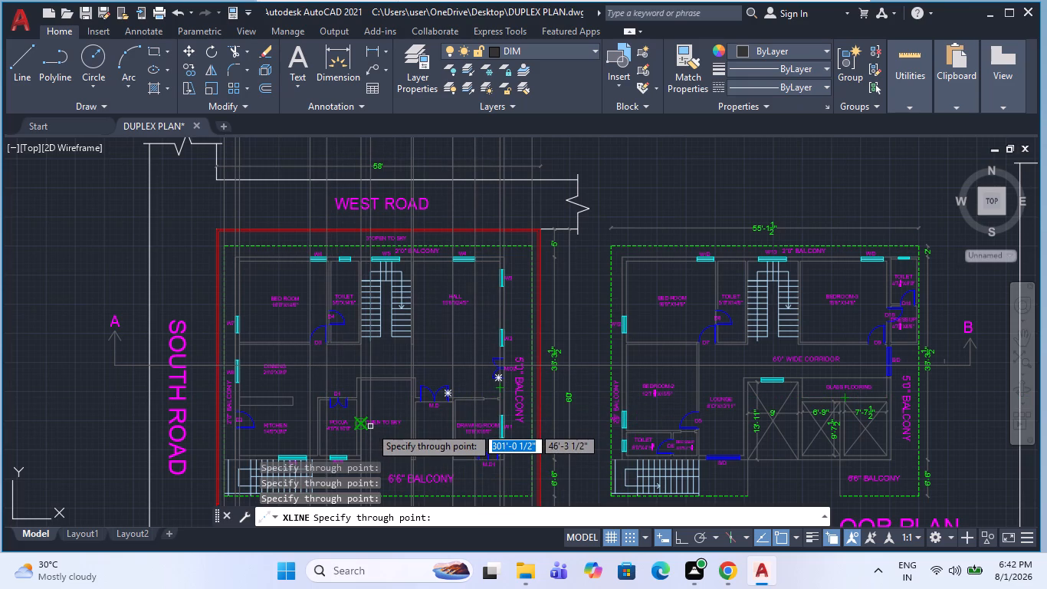
pyautogui.press('Escape')
# Draw a horizontal line with Ortho on, crossing all the vertical construction lines above the ground floor plan's WEST ROAD.
pyautogui.scroll(-2, 378, 430)
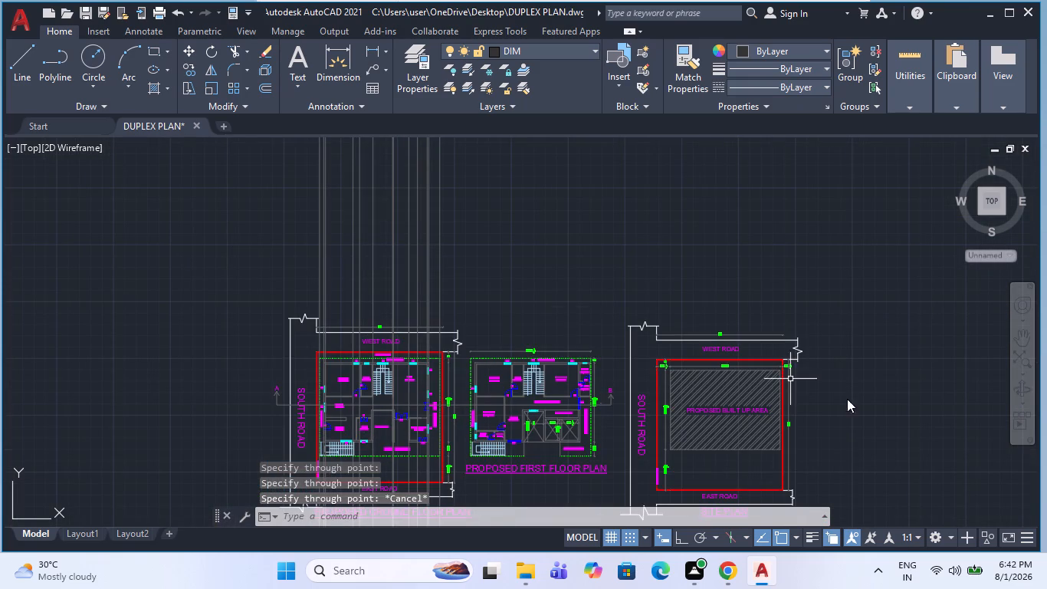
pyautogui.write('L')
pyautogui.press('space')
pyautogui.scroll(2, 313, 226)
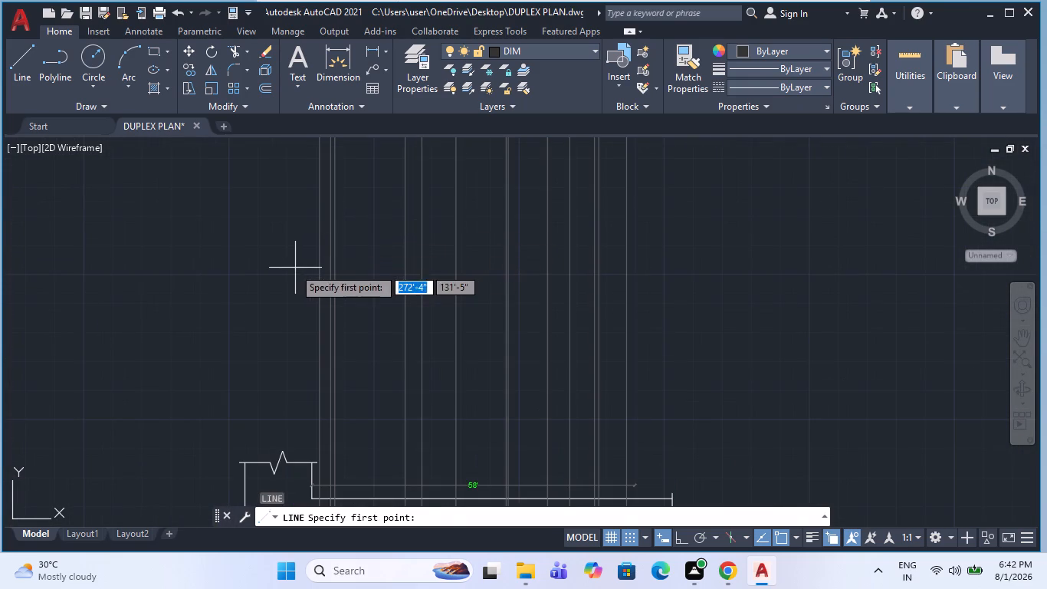
pyautogui.click(294, 268)
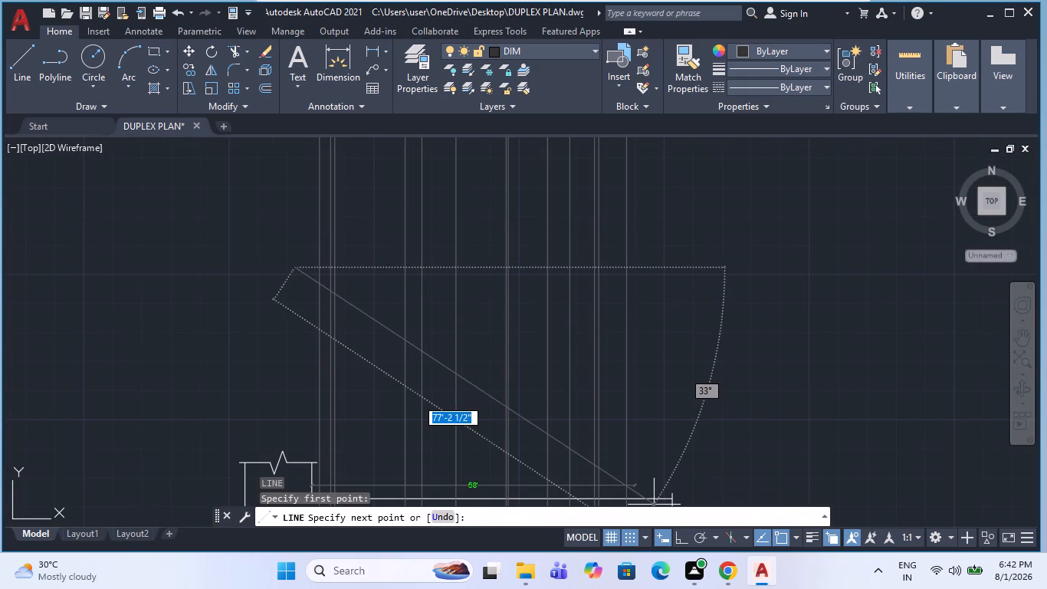
pyautogui.click(681, 543)
pyautogui.click(657, 262)
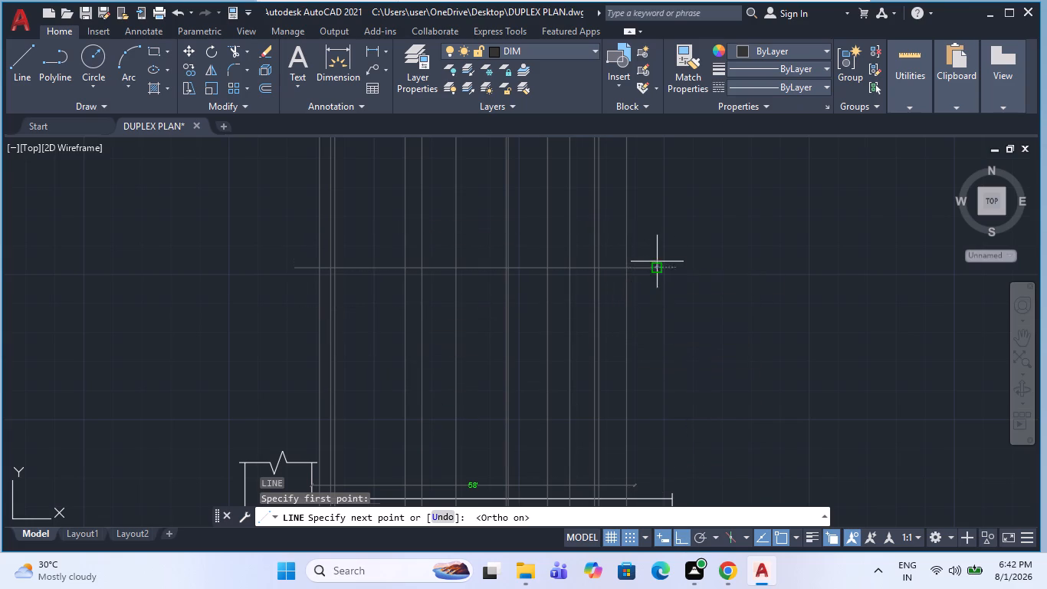
pyautogui.press('Escape')
pyautogui.scroll(-1, 547, 328)
pyautogui.press('Escape')
# Offset the horizontal line 1.5' upward.
pyautogui.scroll(1, 529, 282)
pyautogui.write('O')
pyautogui.press('space')
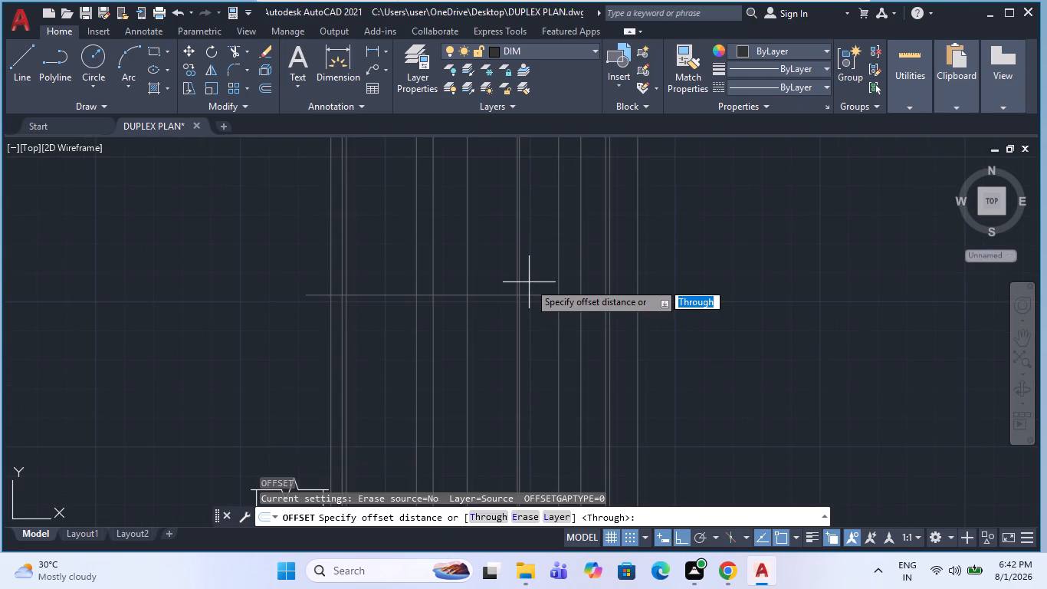
pyautogui.write('1.')
pyautogui.write("5'")
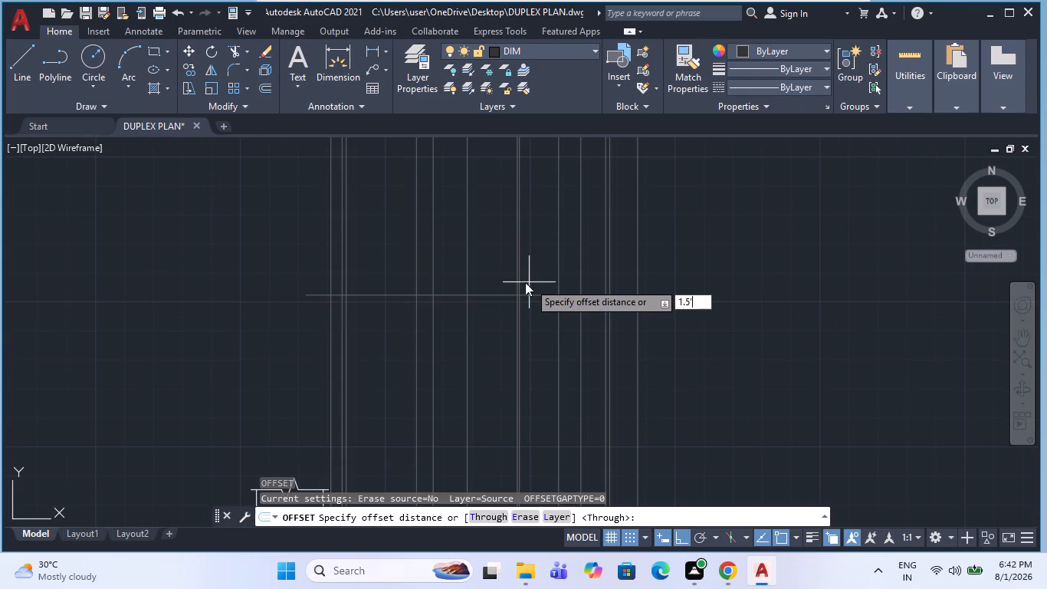
pyautogui.press('Return')
pyautogui.click(530, 294)
pyautogui.click(549, 197)
pyautogui.press('Escape')
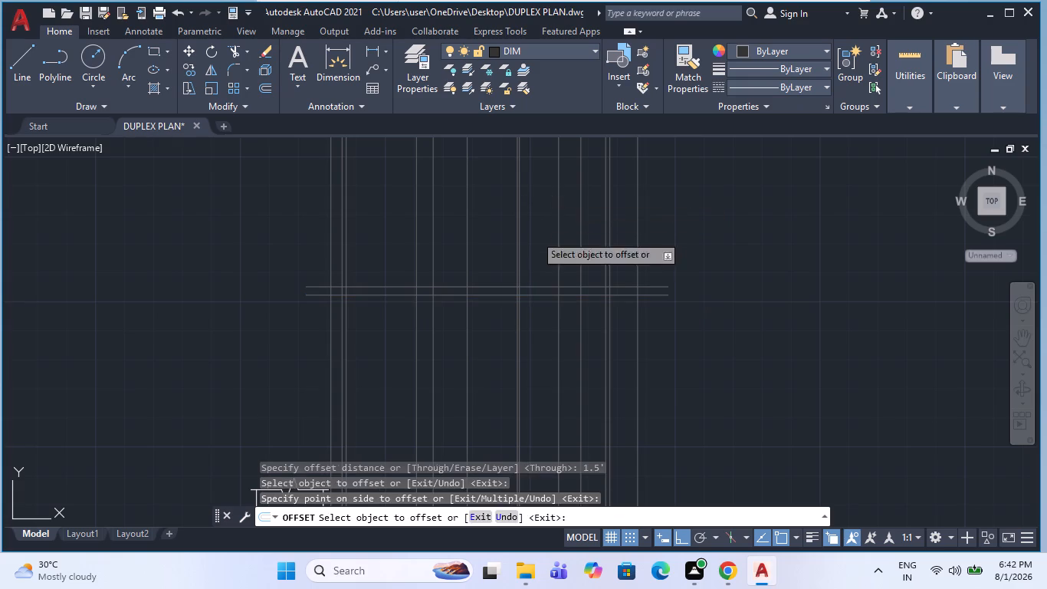
# Offset the original horizontal line 3' downward.
pyautogui.write('O')
pyautogui.press('space')
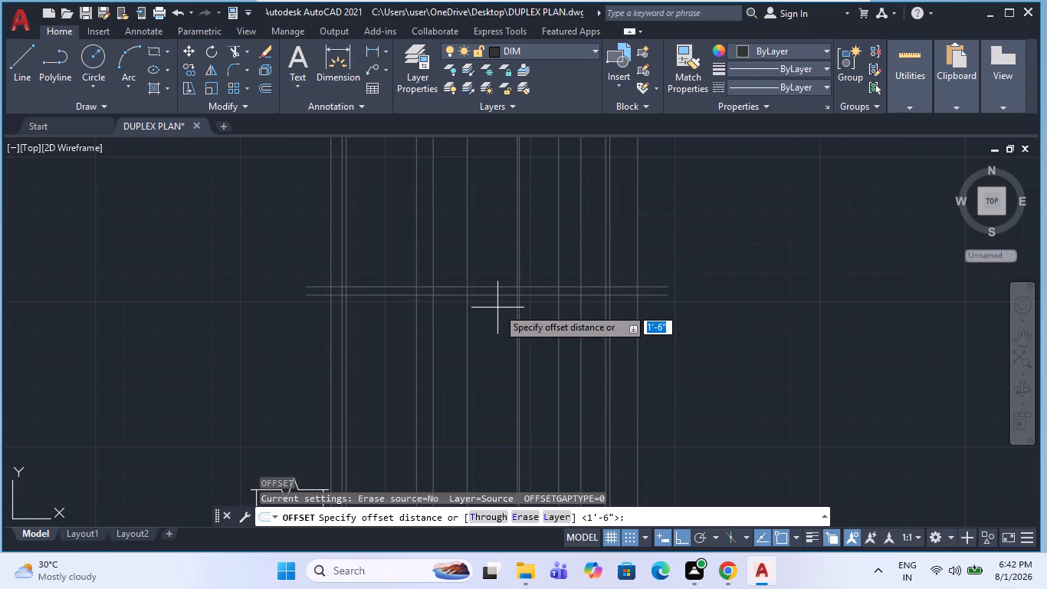
pyautogui.write("3'")
pyautogui.press('Return')
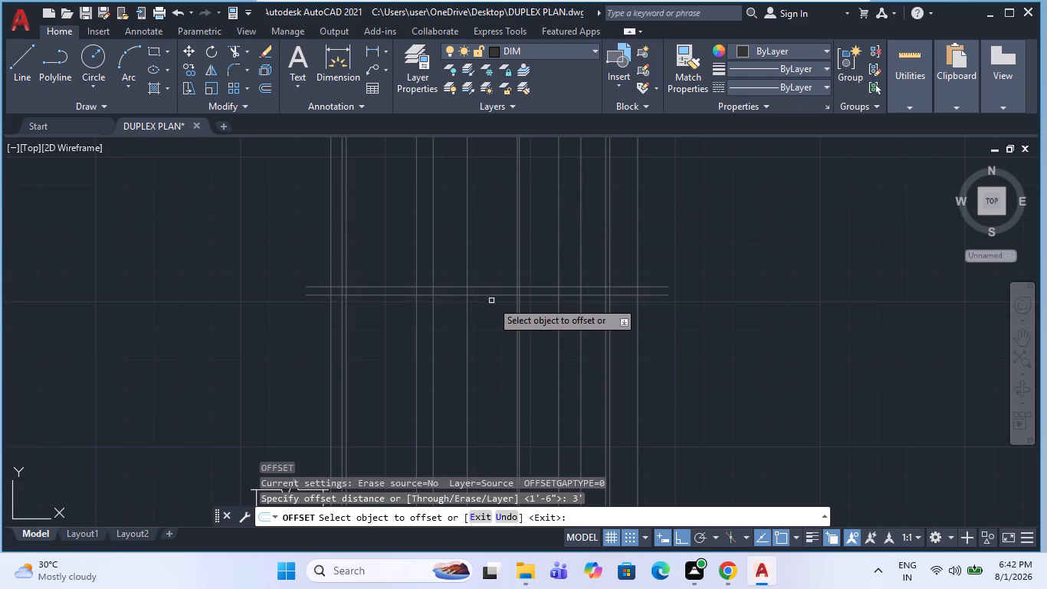
pyautogui.click(493, 294)
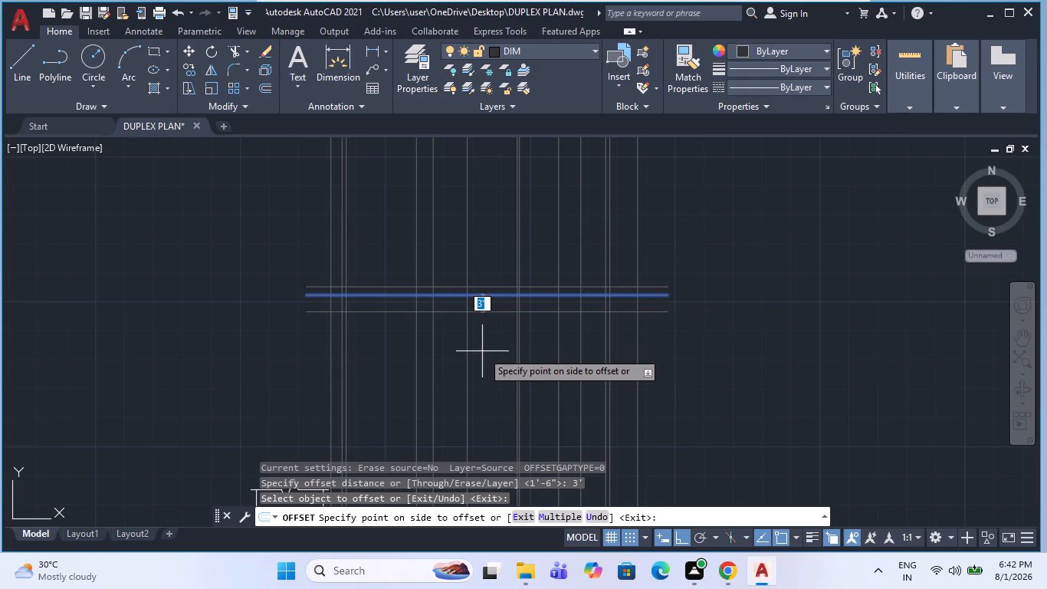
pyautogui.click(482, 351)
pyautogui.press('Escape')
pyautogui.scroll(1, 320, 318)
pyautogui.press('Escape')
# Draw a short line along the lowest horizontal line between the two outer wall face construction lines on the SOUTH ROAD side.
pyautogui.scroll(2, 342, 305)
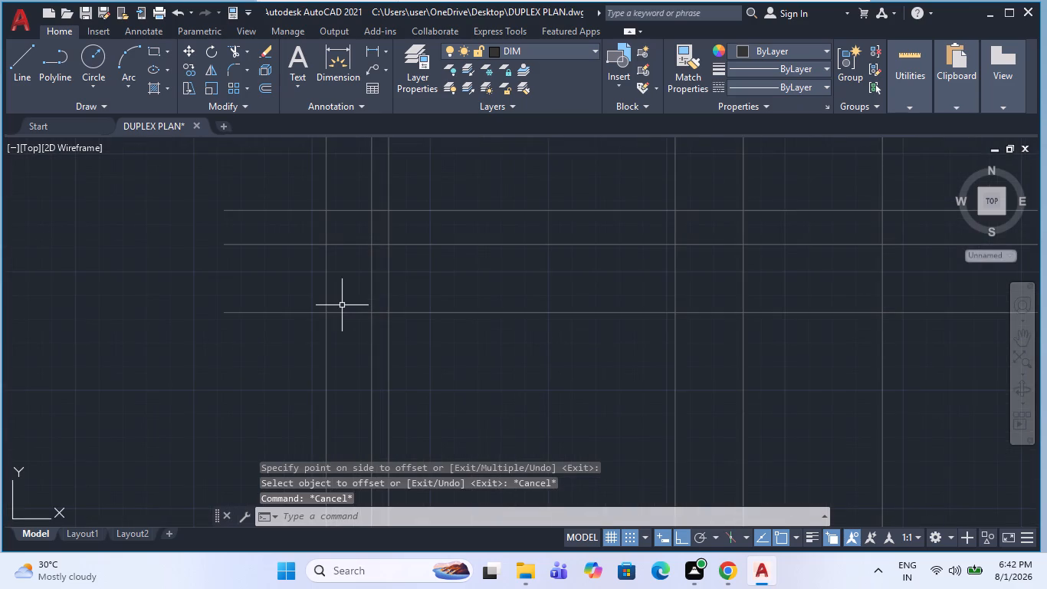
pyautogui.scroll(-3, 342, 305)
pyautogui.scroll(2, 350, 326)
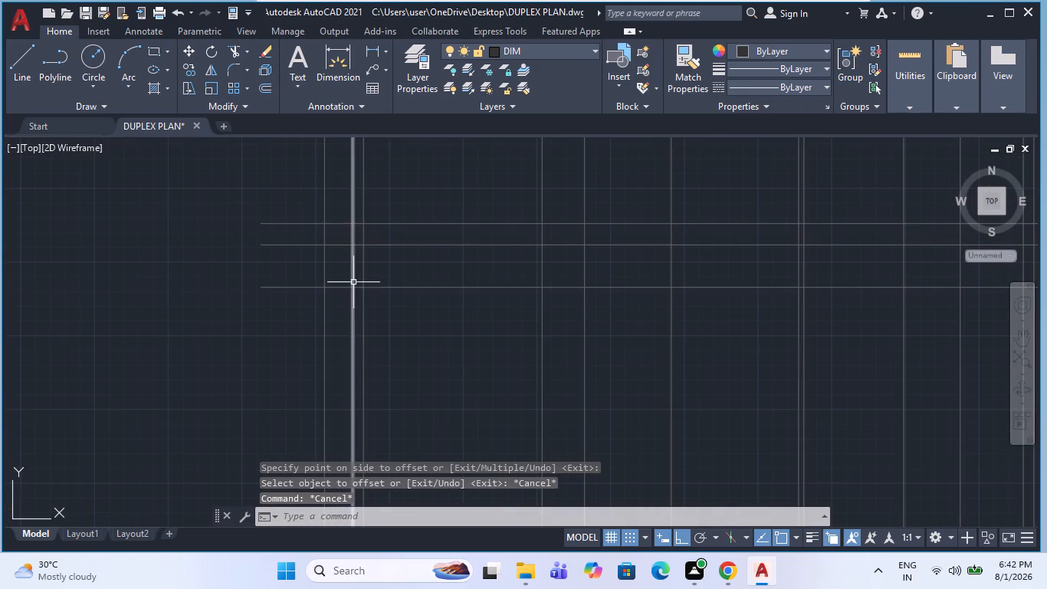
pyautogui.scroll(1, 353, 286)
pyautogui.press('l')
pyautogui.press('space')
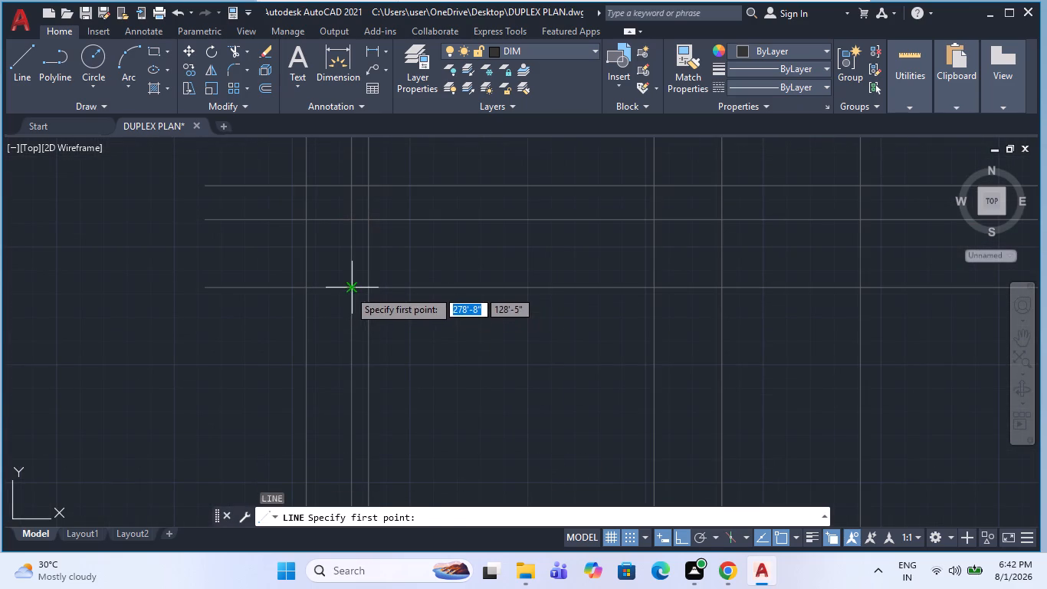
pyautogui.click(351, 290)
pyautogui.click(370, 288)
pyautogui.press('Escape')
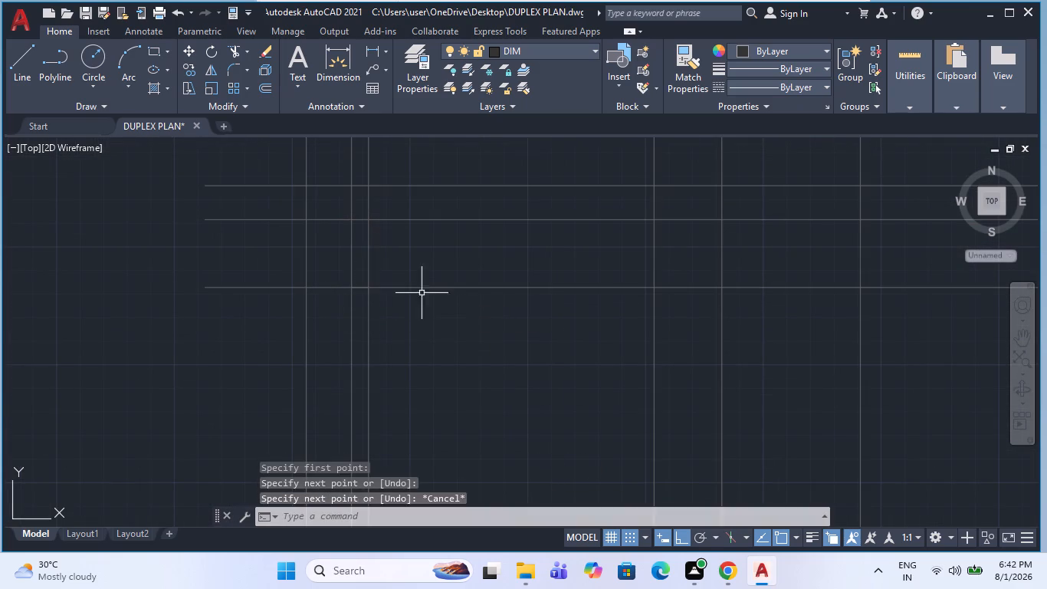
pyautogui.scroll(-2, 441, 299)
pyautogui.press('Escape')
# Draw a rectangle 9" long and 5' wide in the empty area beside the horizontal lines on the SOUTH ROAD side.
pyautogui.write('RRE')
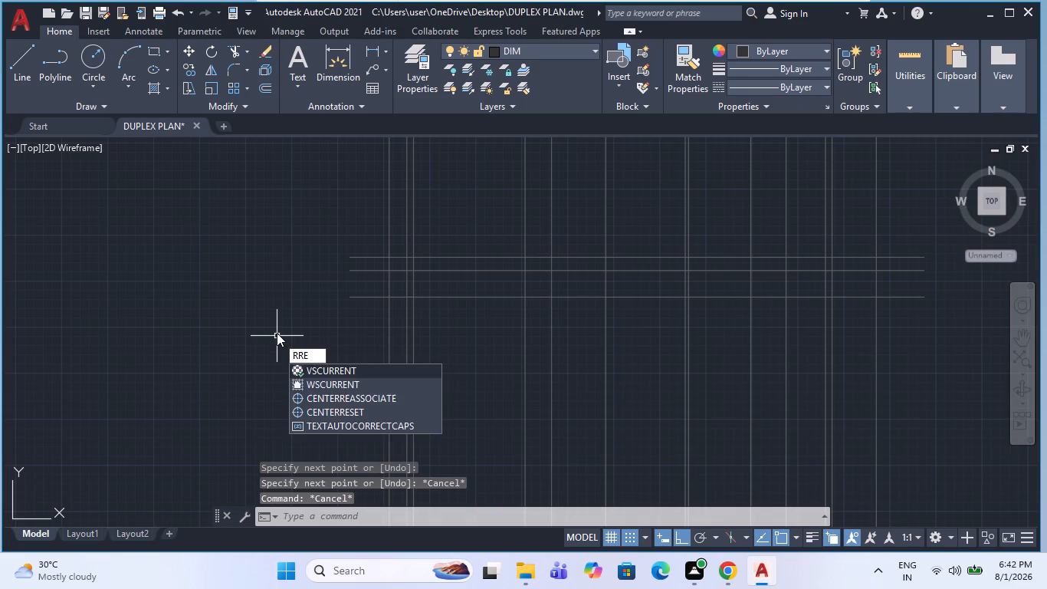
pyautogui.press('Escape')
pyautogui.write('REC')
pyautogui.press('space')
pyautogui.click(243, 319)
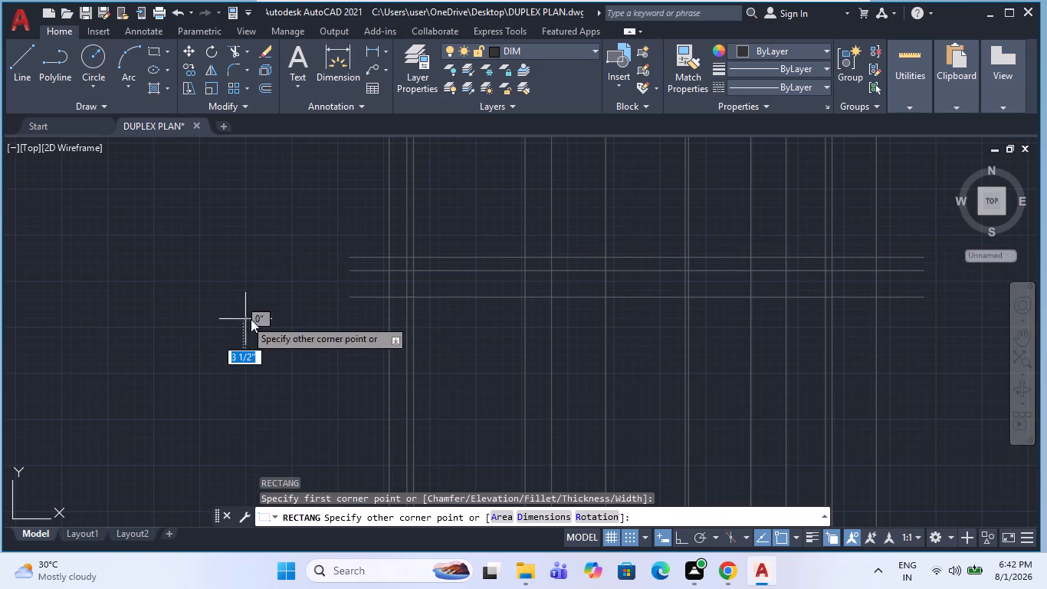
pyautogui.write('D')
pyautogui.press('space')
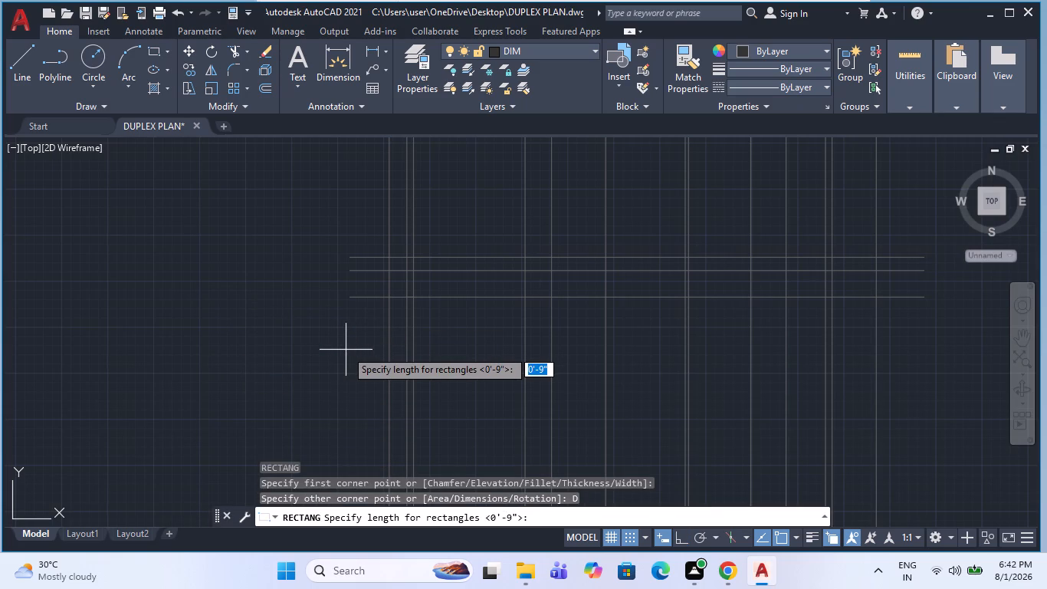
pyautogui.press('9')
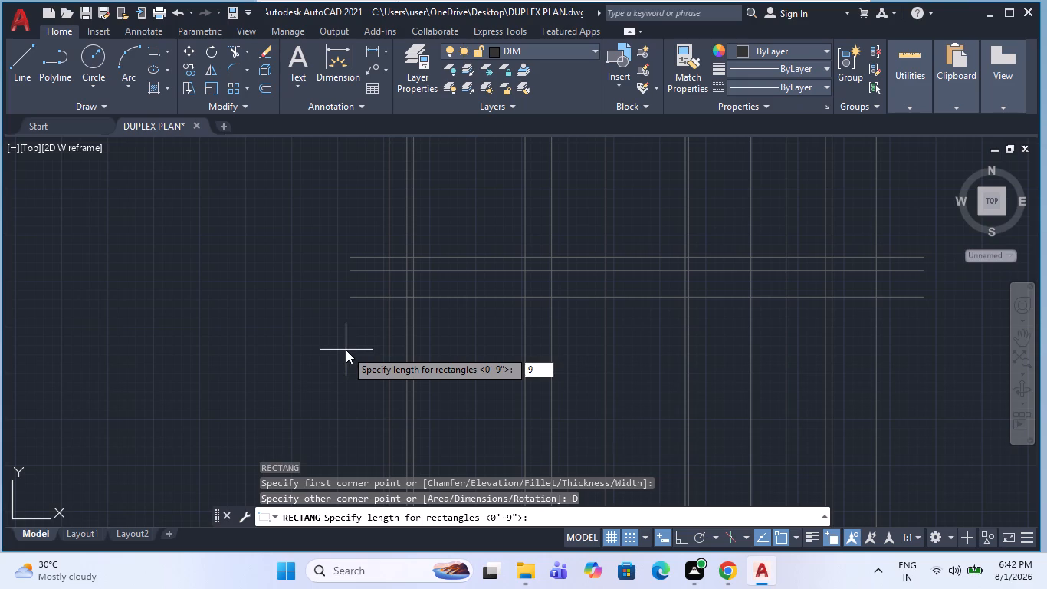
pyautogui.press('Return')
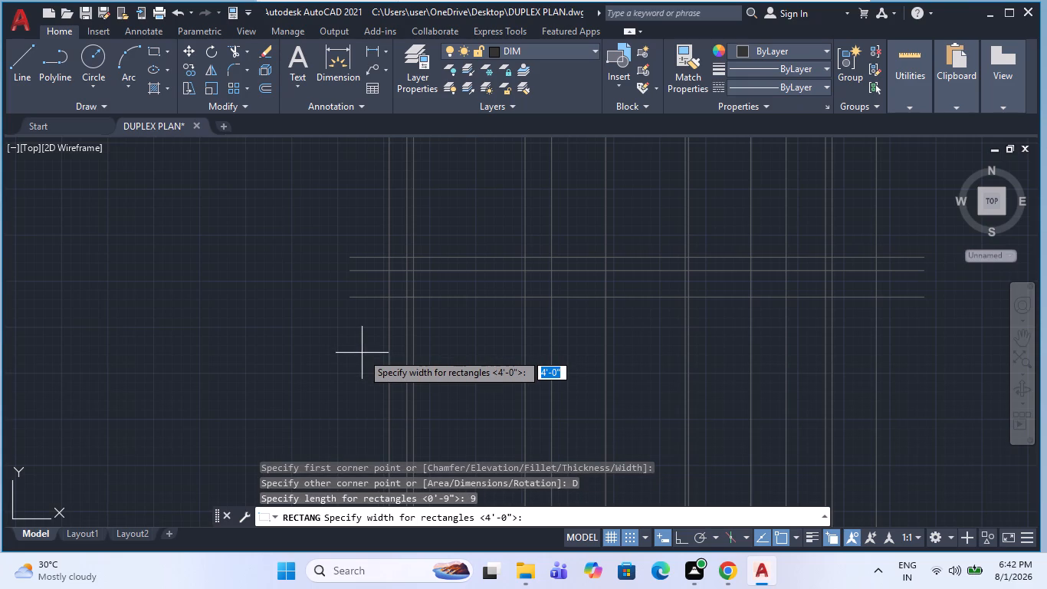
pyautogui.write("5'")
pyautogui.press('Return')
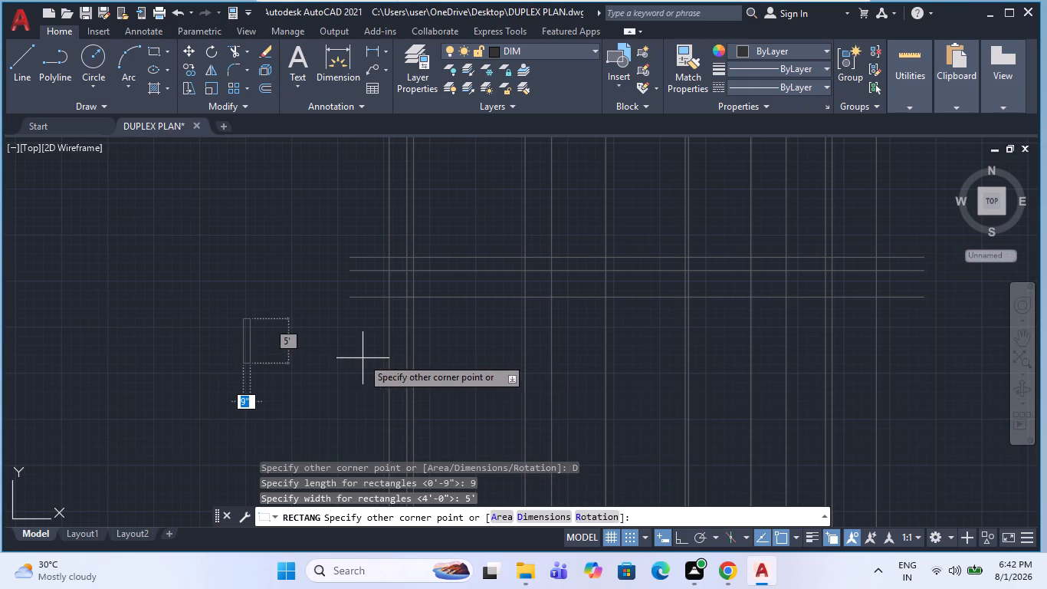
pyautogui.click(340, 357)
pyautogui.press('Escape')
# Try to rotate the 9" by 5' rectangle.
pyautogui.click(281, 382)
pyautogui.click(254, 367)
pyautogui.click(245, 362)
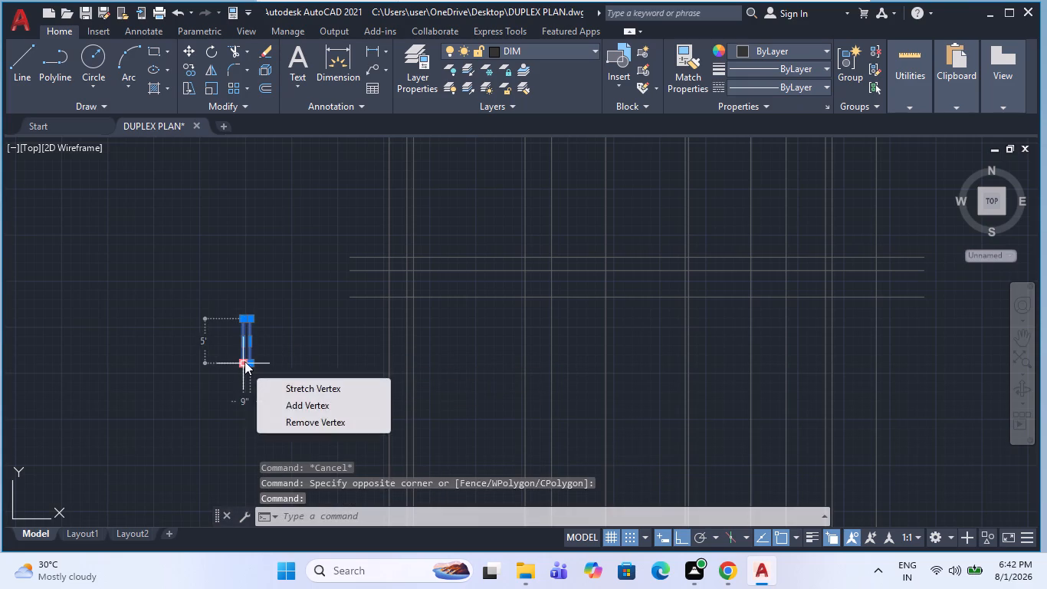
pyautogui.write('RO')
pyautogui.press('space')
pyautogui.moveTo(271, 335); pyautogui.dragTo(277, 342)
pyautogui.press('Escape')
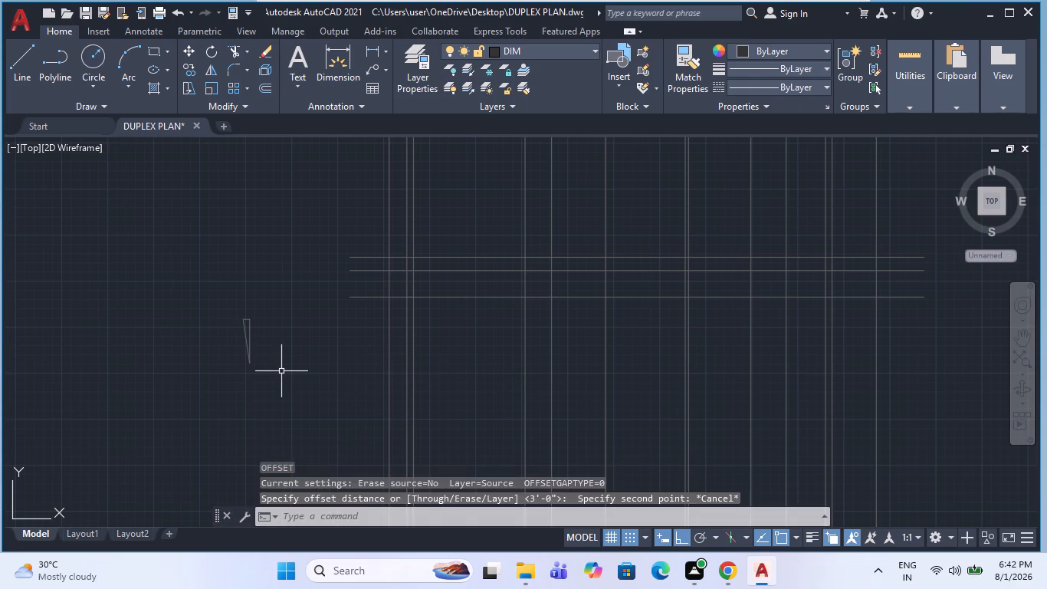
# Undo the accidental corner reshaping of the 9" by 5' rectangle.
pyautogui.hotkey('ctrl', 'z')
pyautogui.press('Escape')
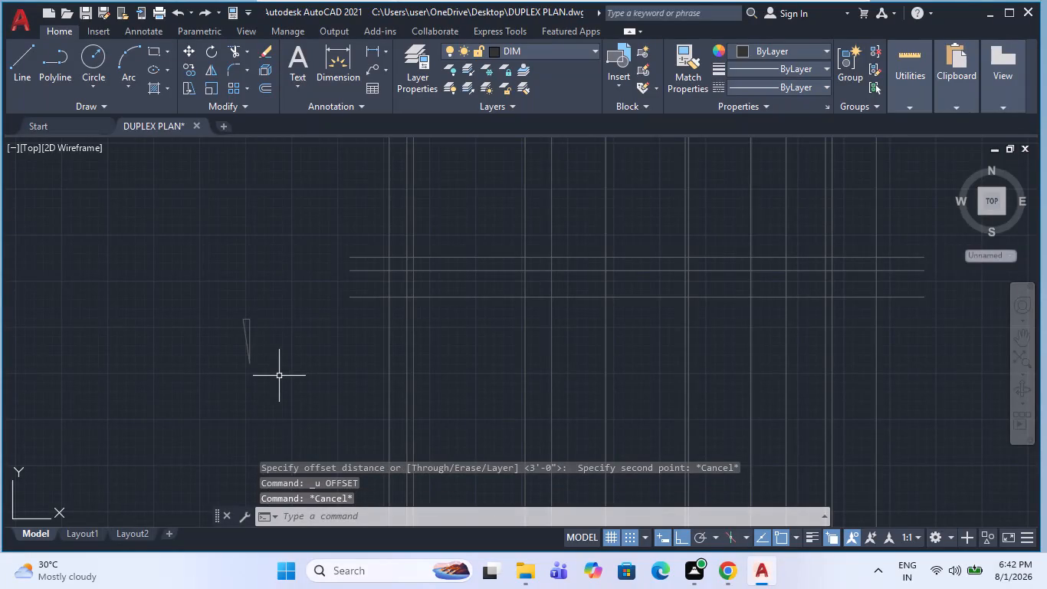
pyautogui.hotkey('ctrl', 'z')
# Rotate the 9" by 5' rectangle 270° about its centre so its long side lies horizontal.
pyautogui.click(274, 376)
pyautogui.click(246, 350)
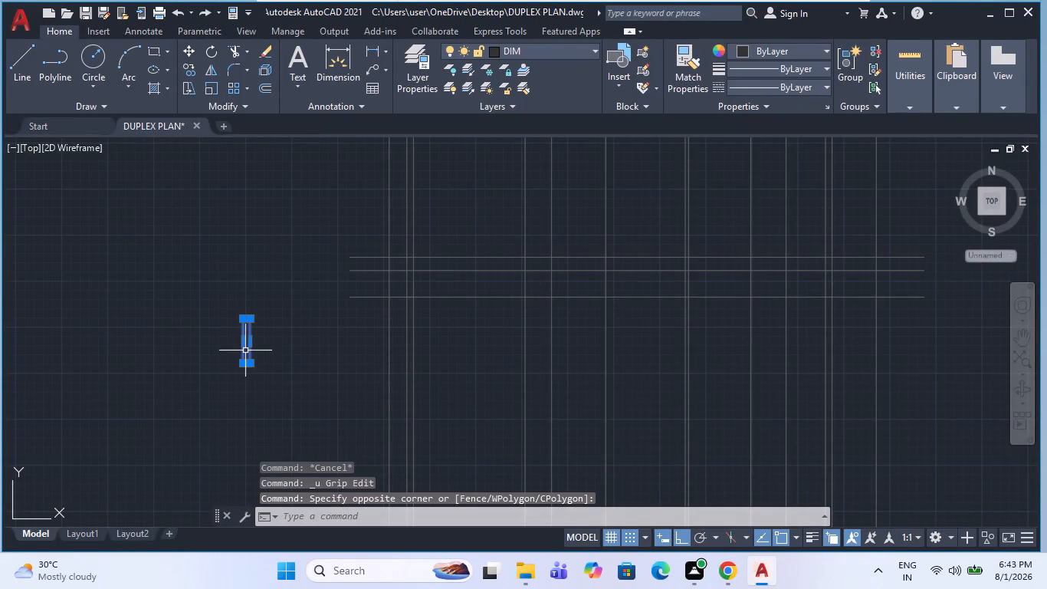
pyautogui.write('RO')
pyautogui.press('Return')
pyautogui.click(249, 339)
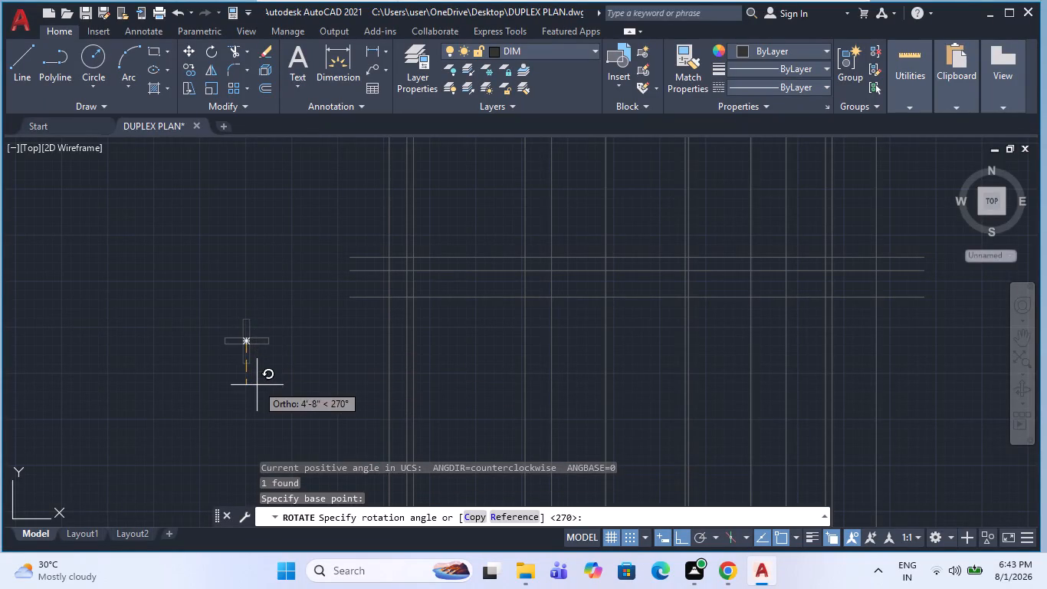
pyautogui.click(257, 385)
pyautogui.press('Escape')
# Move the rectangle by its top-edge midpoint onto the lowest horizontal line, centred between the outer wall face lines on the SOUTH ROAD side.
pyautogui.click(258, 367)
pyautogui.click(247, 317)
pyautogui.press('m')
pyautogui.press('space')
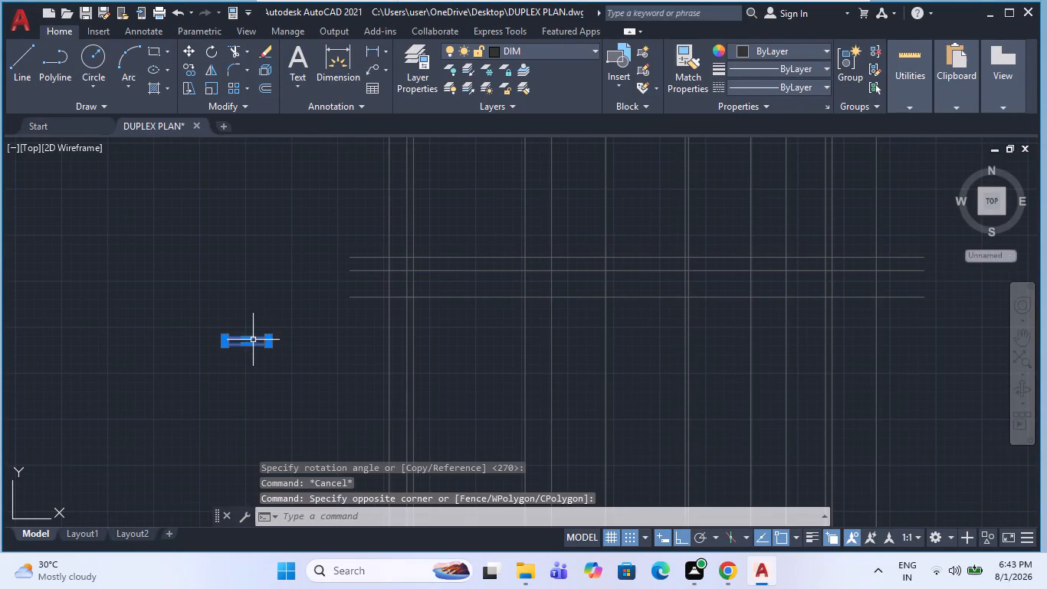
pyautogui.scroll(2, 225, 340)
pyautogui.click(277, 334)
pyautogui.scroll(-2, 228, 360)
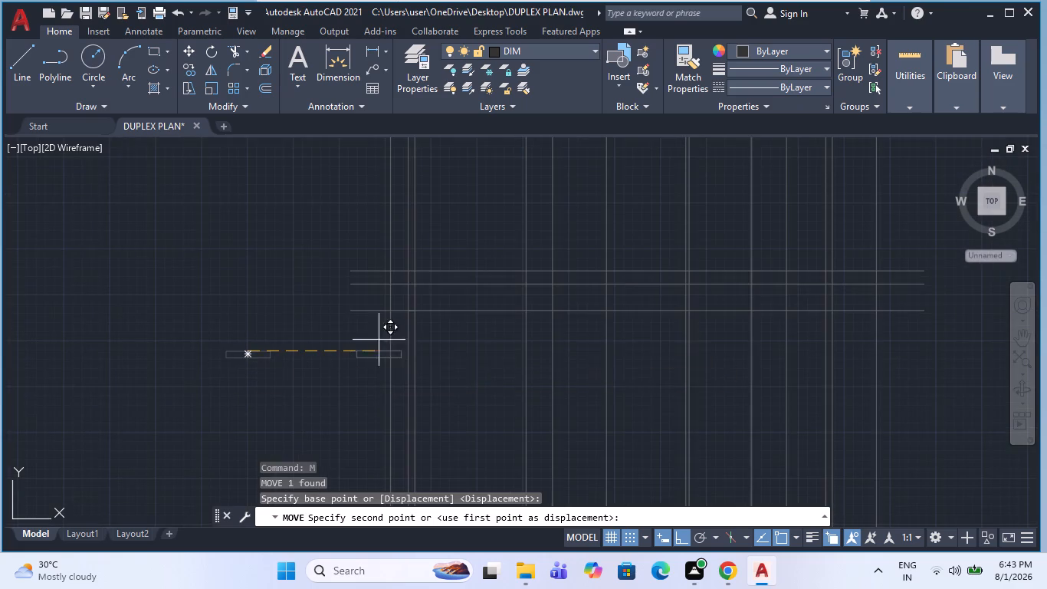
pyautogui.scroll(2, 407, 318)
pyautogui.click(412, 303)
pyautogui.press('Escape')
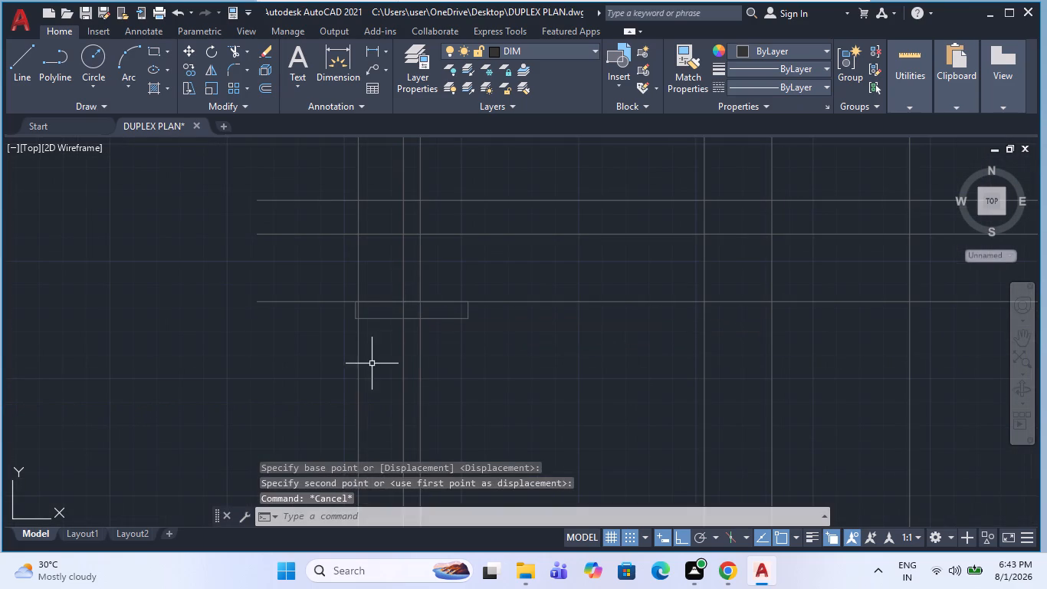
pyautogui.scroll(-2, 369, 364)
pyautogui.press('Escape')
pyautogui.scroll(3, 380, 335)
pyautogui.press('Escape')
pyautogui.press('Escape')
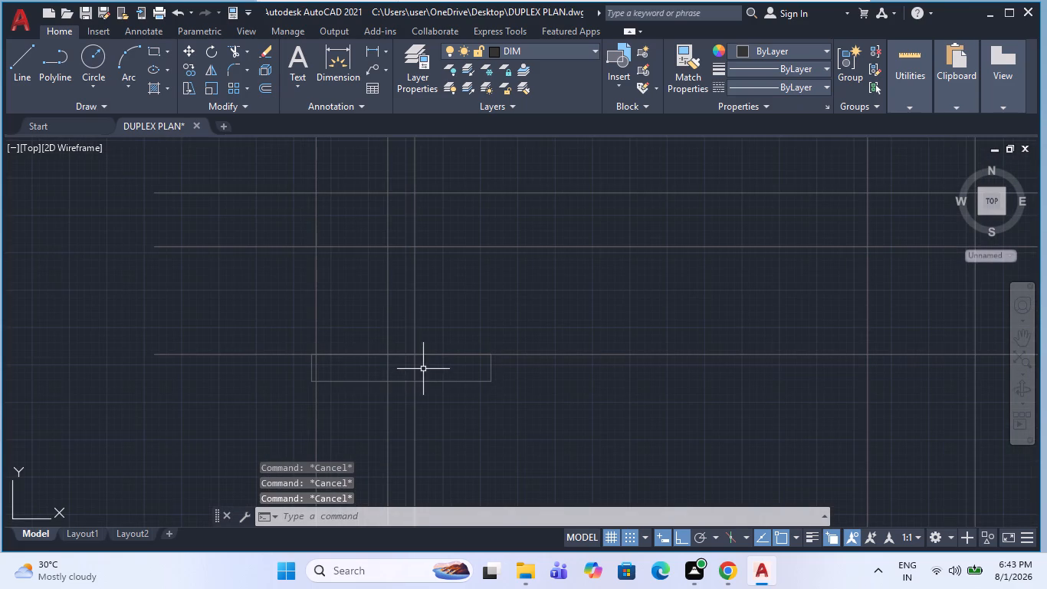
# Draw a long horizontal line below the footing rectangle, crossing all the vertical construction lines.
pyautogui.scroll(-1, 377, 354)
pyautogui.press('Escape')
pyautogui.scroll(-4, 321, 322)
pyautogui.press('Escape')
pyautogui.scroll(1, 367, 378)
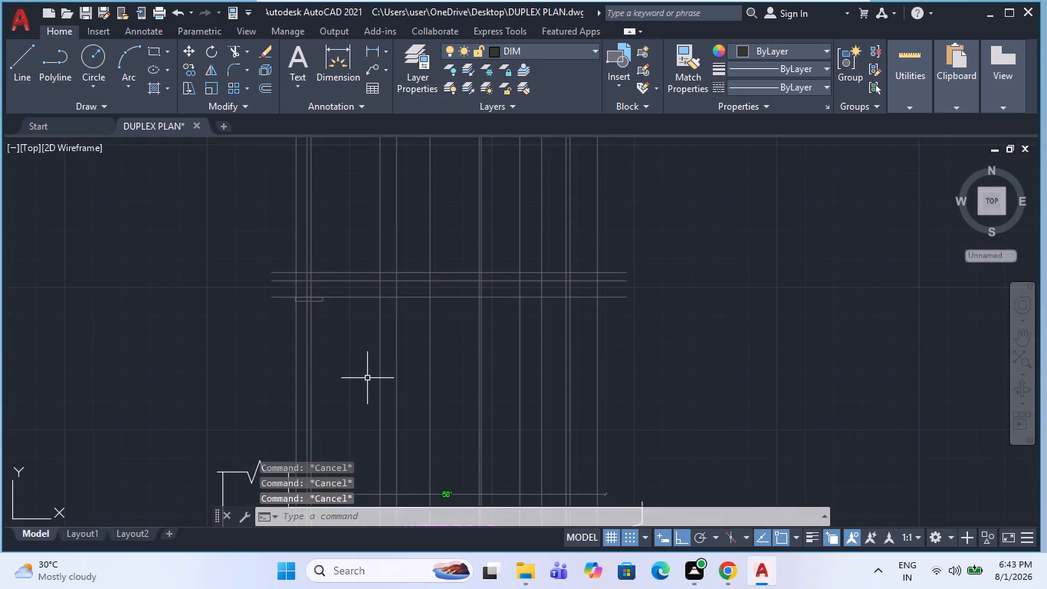
pyautogui.press('l')
pyautogui.press('space')
pyautogui.click(269, 334)
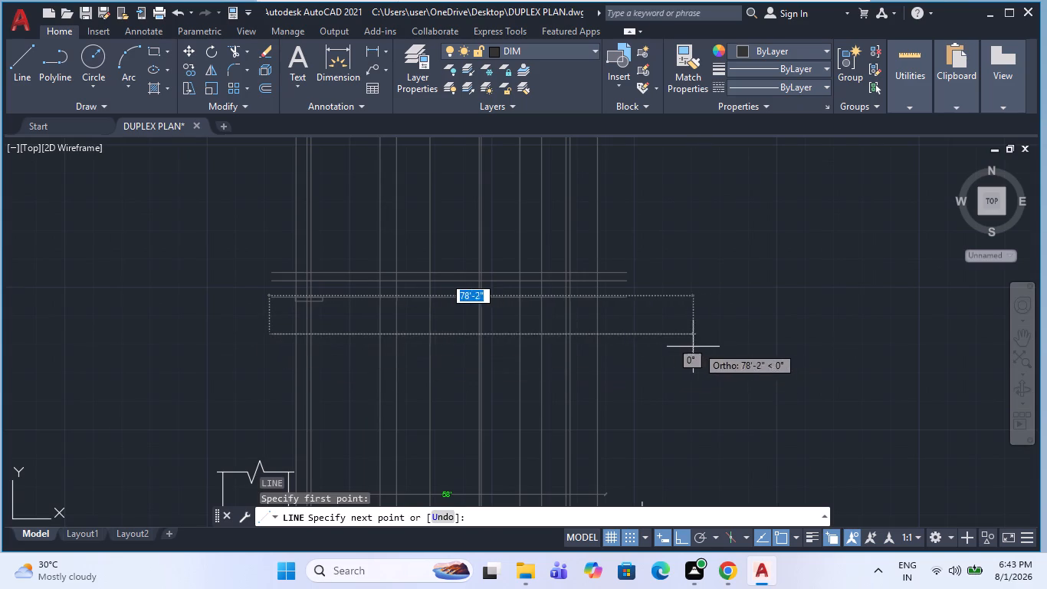
pyautogui.click(666, 343)
pyautogui.press('Escape')
pyautogui.scroll(1, 372, 279)
pyautogui.press('Escape')
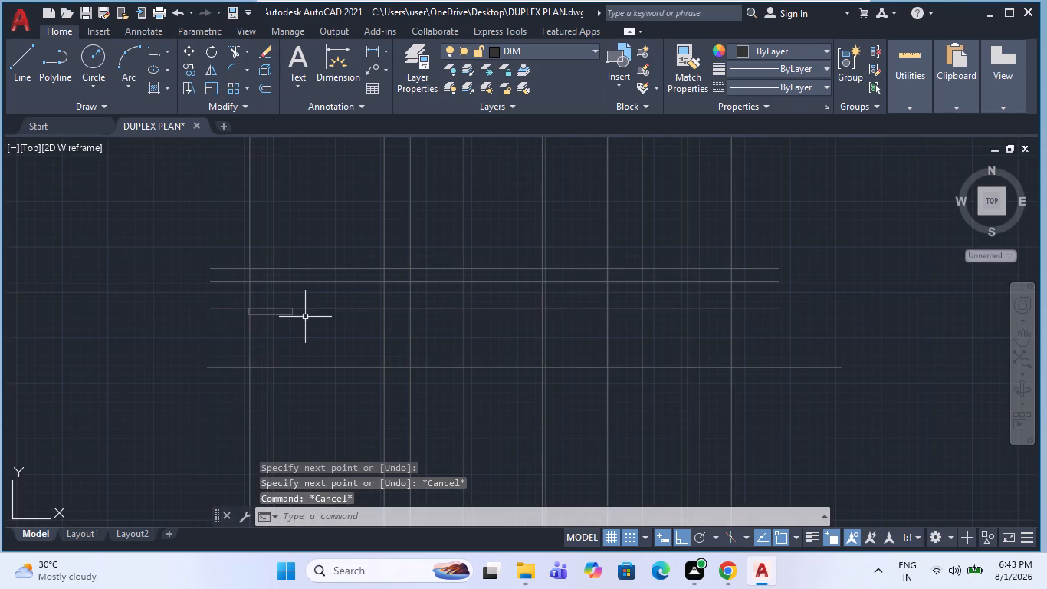
# Copy the footing rectangle 47'-4 1/2" along the lowest horizontal line to the outer wall opposite the SOUTH ROAD side.
pyautogui.scroll(-1, 372, 262)
pyautogui.scroll(2, 281, 291)
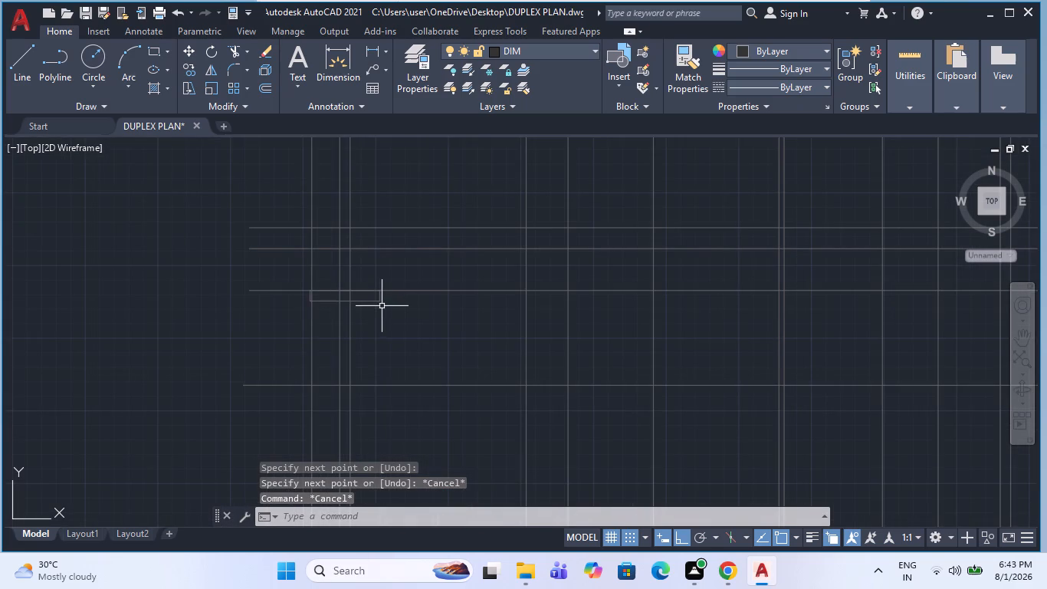
pyautogui.click(376, 298)
pyautogui.click(367, 318)
pyautogui.write('CO')
pyautogui.press('space')
pyautogui.scroll(2, 358, 303)
pyautogui.click(338, 270)
pyautogui.scroll(-2, 301, 283)
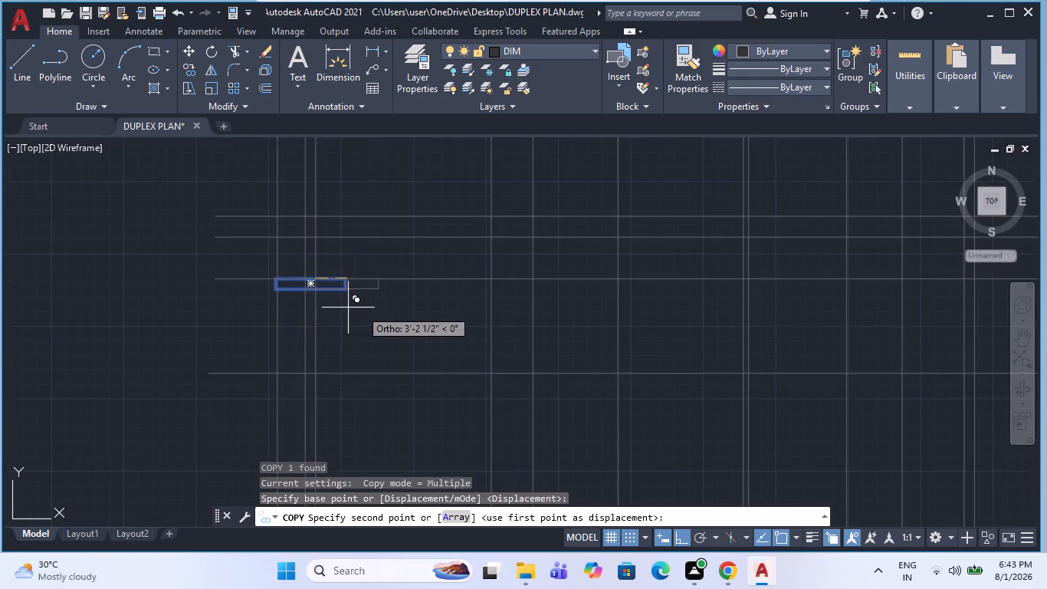
pyautogui.scroll(-2, 359, 311)
pyautogui.scroll(4, 613, 306)
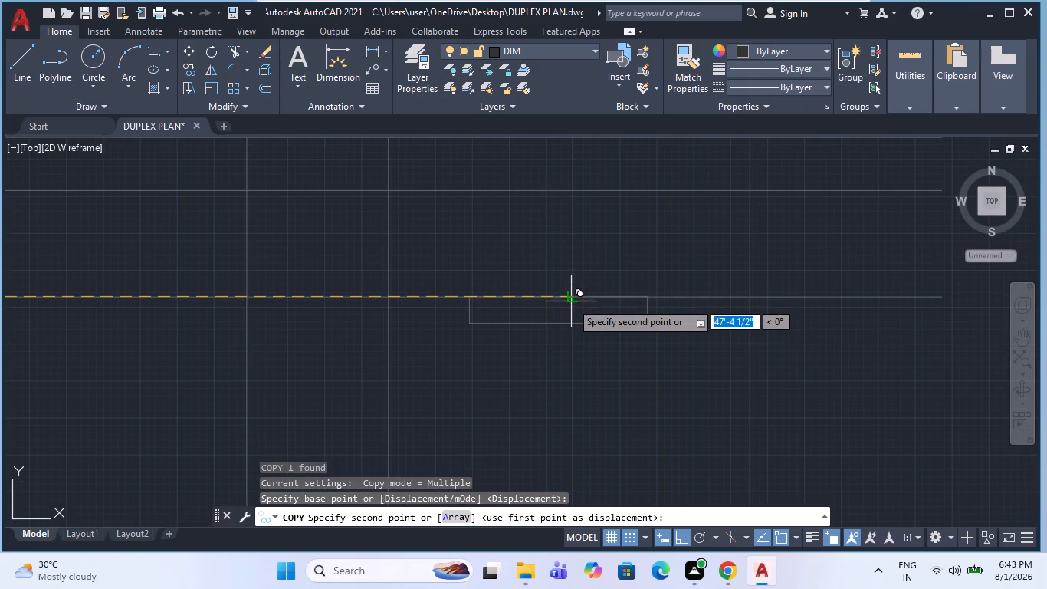
pyautogui.click(573, 301)
pyautogui.press('Escape')
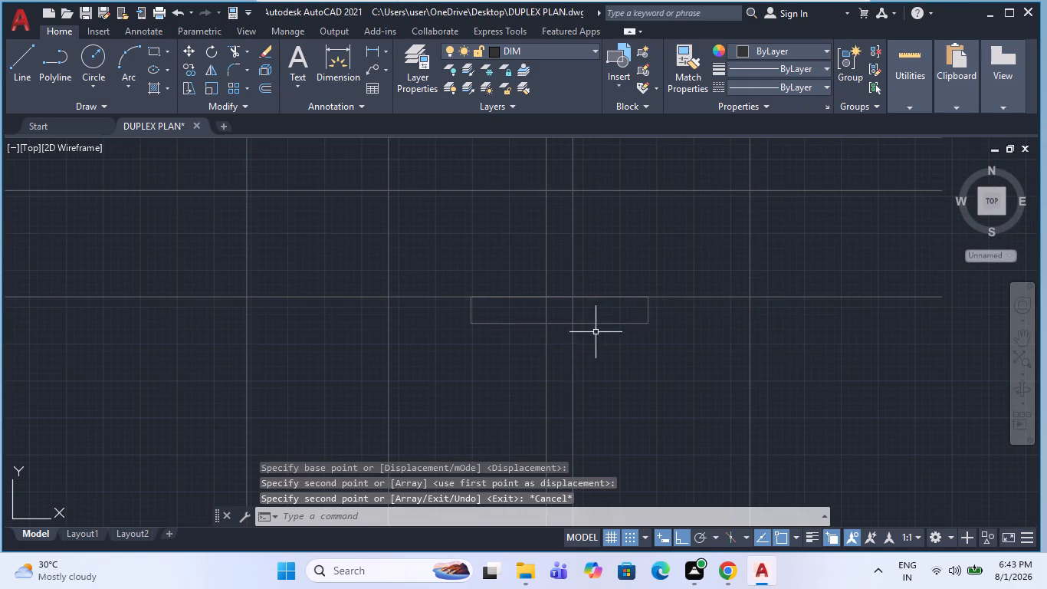
# Examine where the vertical construction lines meet the walls in the ground floor plan.
pyautogui.scroll(-8, 571, 314)
pyautogui.scroll(3, 517, 383)
pyautogui.scroll(3, 446, 373)
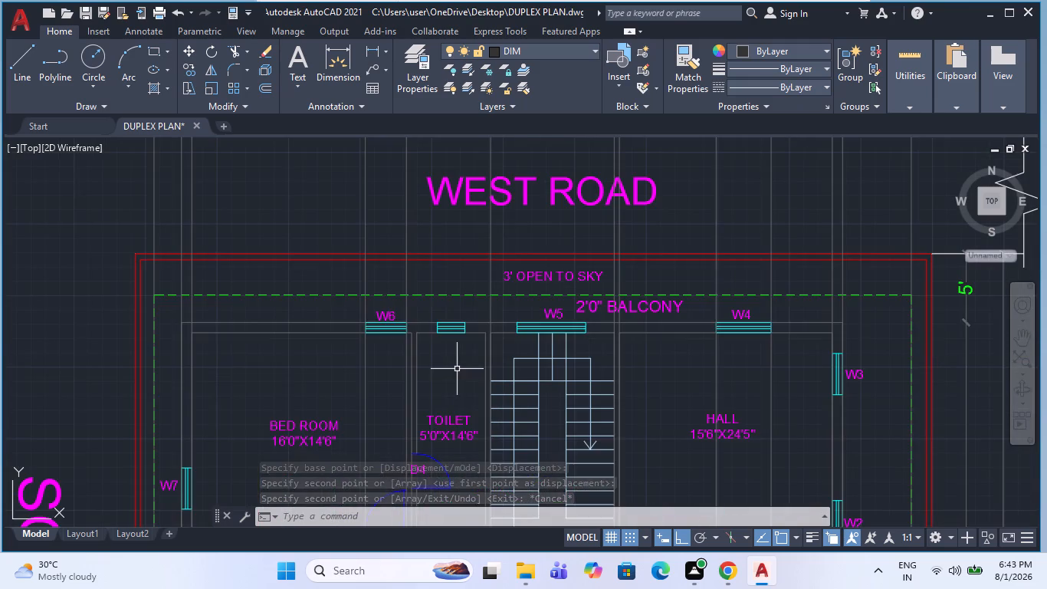
pyautogui.scroll(-3, 459, 373)
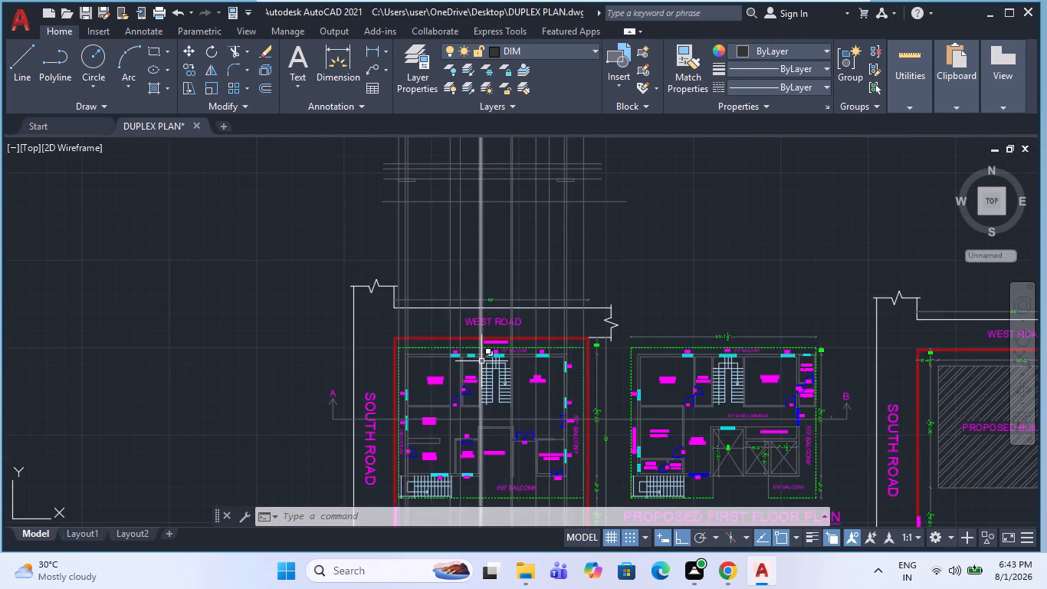
pyautogui.scroll(-1, 481, 361)
# Copy the footing rectangle farthest from SOUTH ROAD to two interior wall lines, 15'-10 1/2" and 25'-3" towards SOUTH ROAD.
pyautogui.scroll(2, 481, 252)
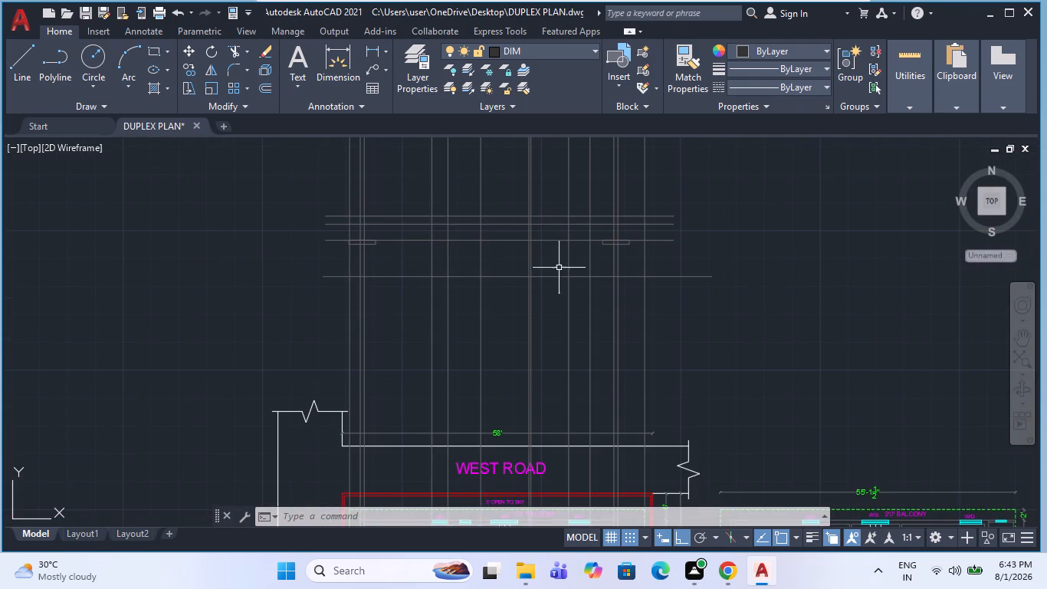
pyautogui.scroll(2, 635, 248)
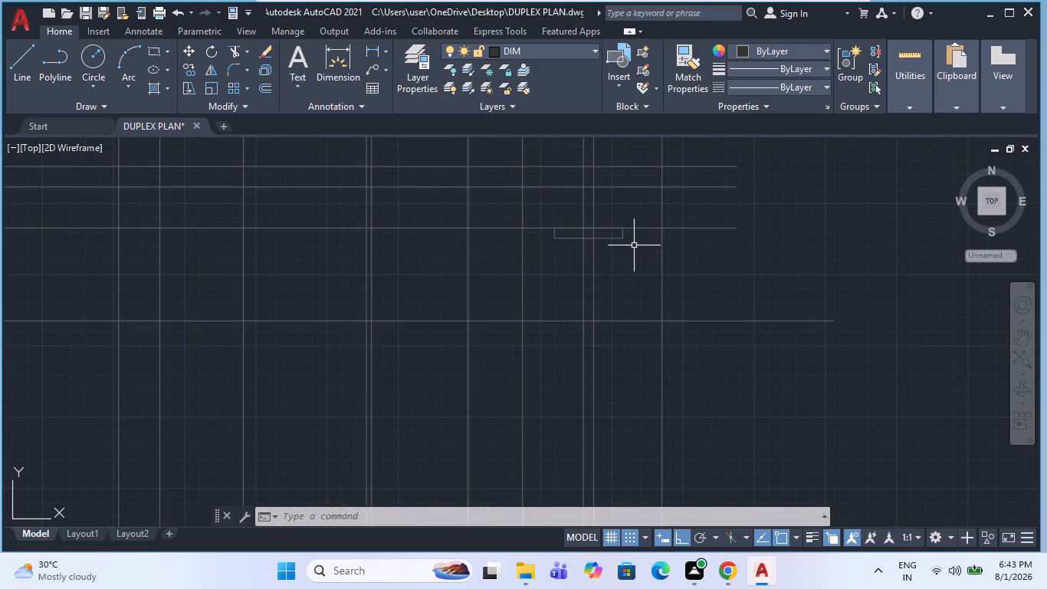
pyautogui.click(630, 245)
pyautogui.click(618, 229)
pyautogui.press('c')
pyautogui.press('o')
pyautogui.press('space')
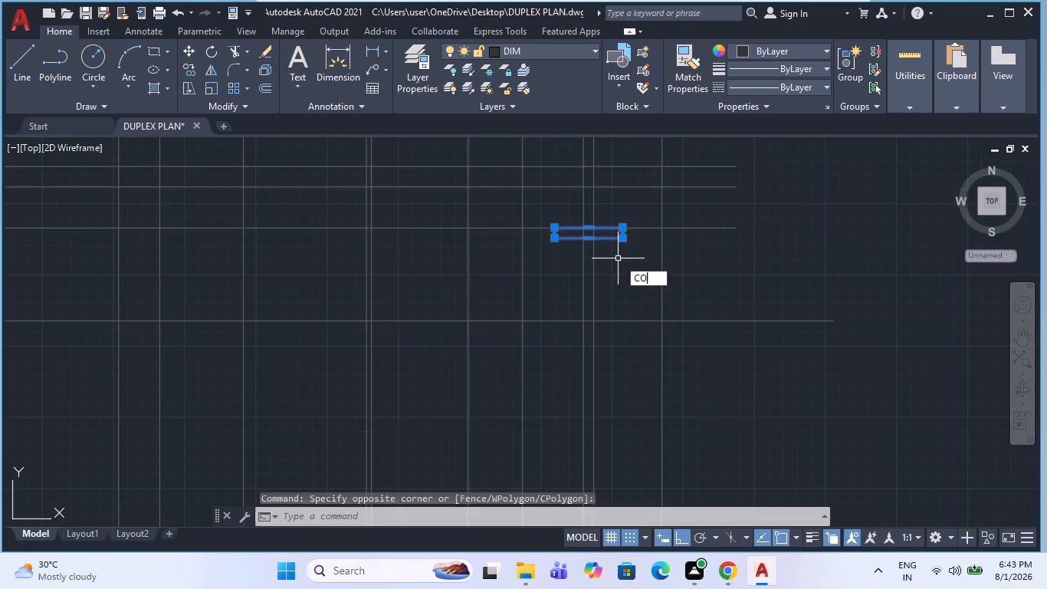
pyautogui.scroll(2, 586, 231)
pyautogui.click(592, 224)
pyautogui.scroll(-1, 599, 228)
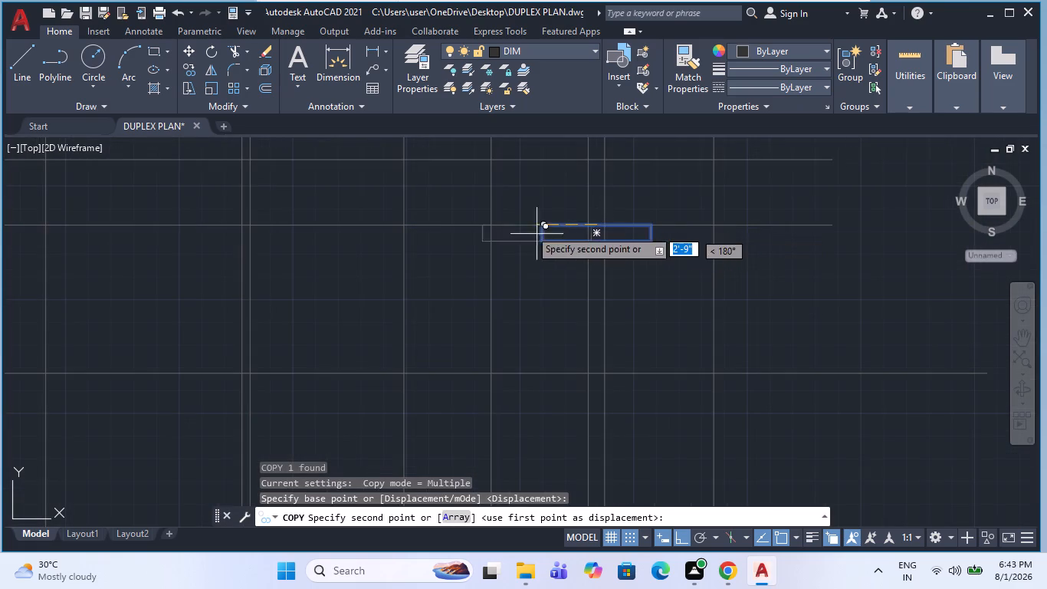
pyautogui.scroll(-1, 517, 229)
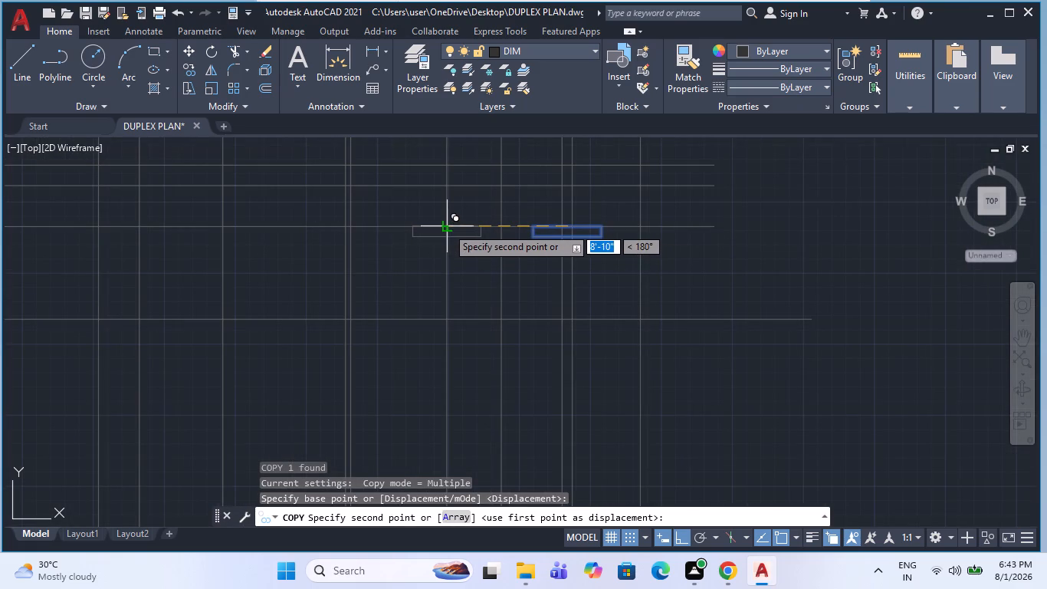
pyautogui.scroll(-2, 474, 313)
pyautogui.scroll(3, 418, 283)
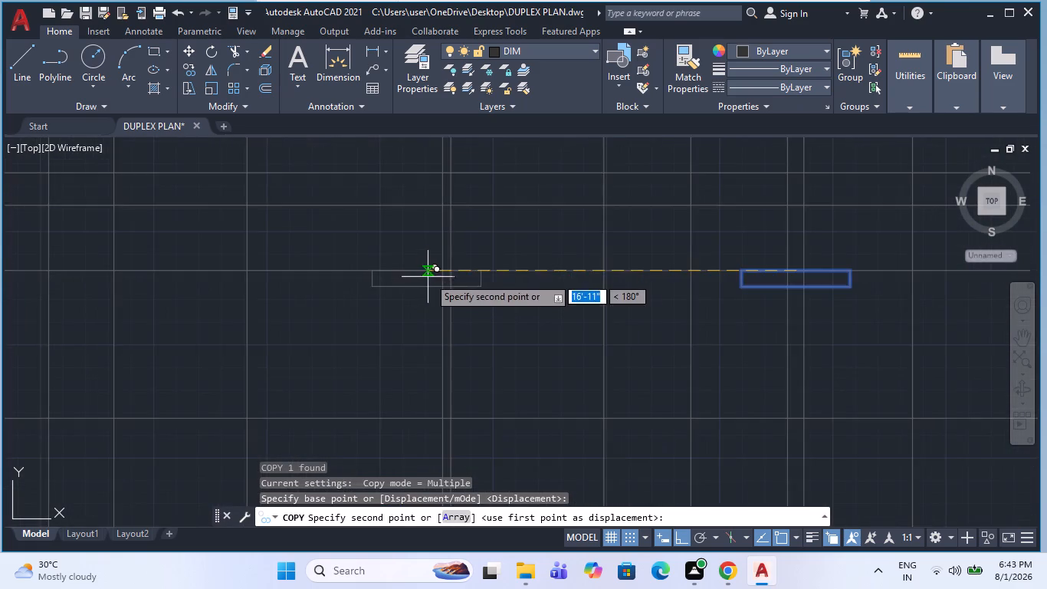
pyautogui.scroll(2, 430, 275)
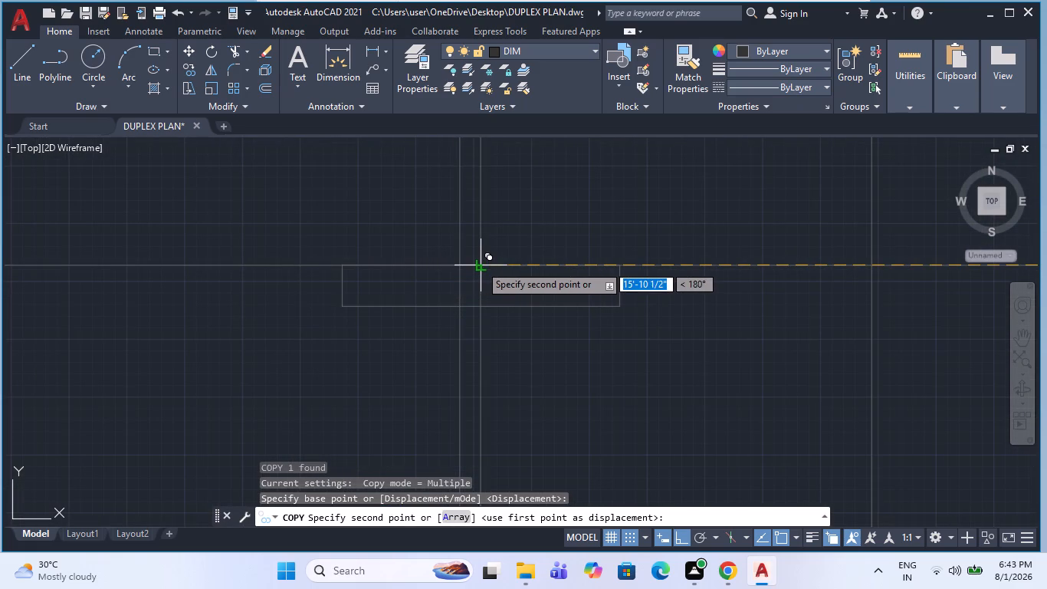
pyautogui.click(480, 265)
pyautogui.scroll(-2, 492, 325)
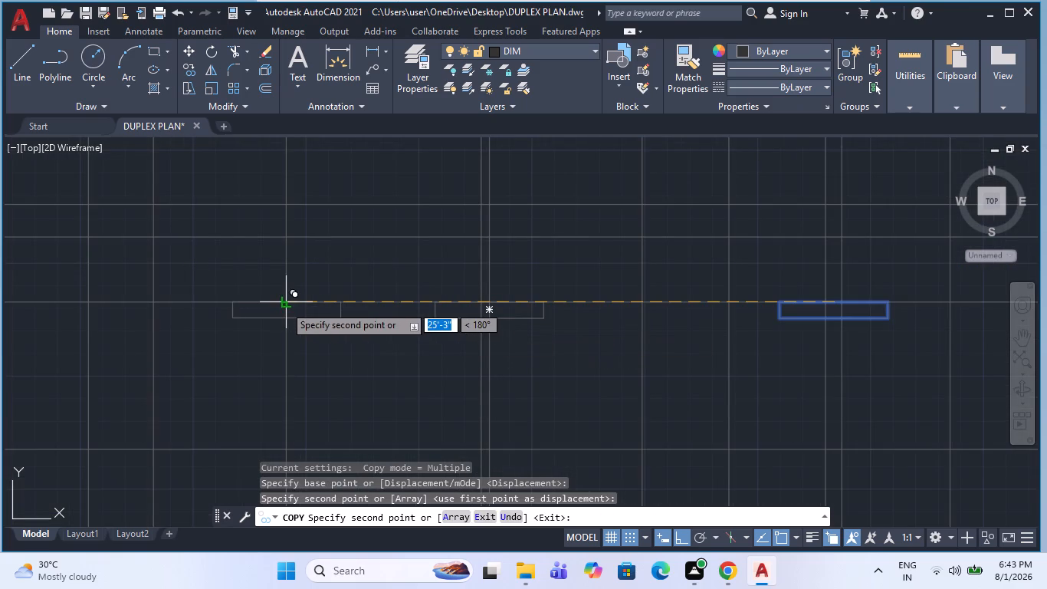
pyautogui.click(284, 305)
pyautogui.press('Escape')
pyautogui.scroll(-3, 369, 337)
pyautogui.press('Escape')
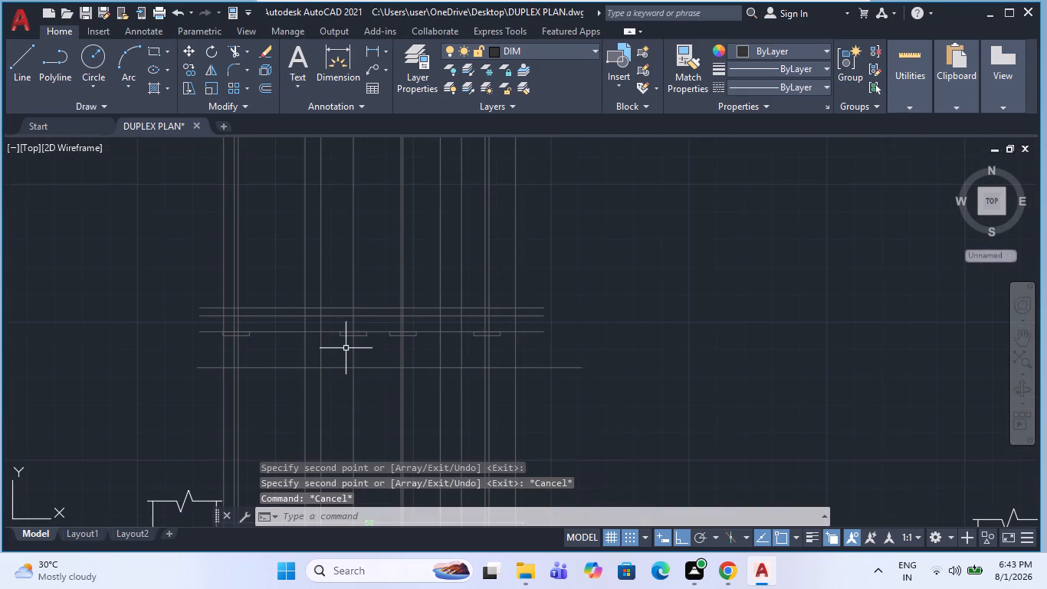
# Trim the vertical construction lines between the footing-level line and the long horizontal line below it.
pyautogui.scroll(-1, 384, 355)
pyautogui.press('Escape')
pyautogui.scroll(2, 340, 364)
pyautogui.press('Escape')
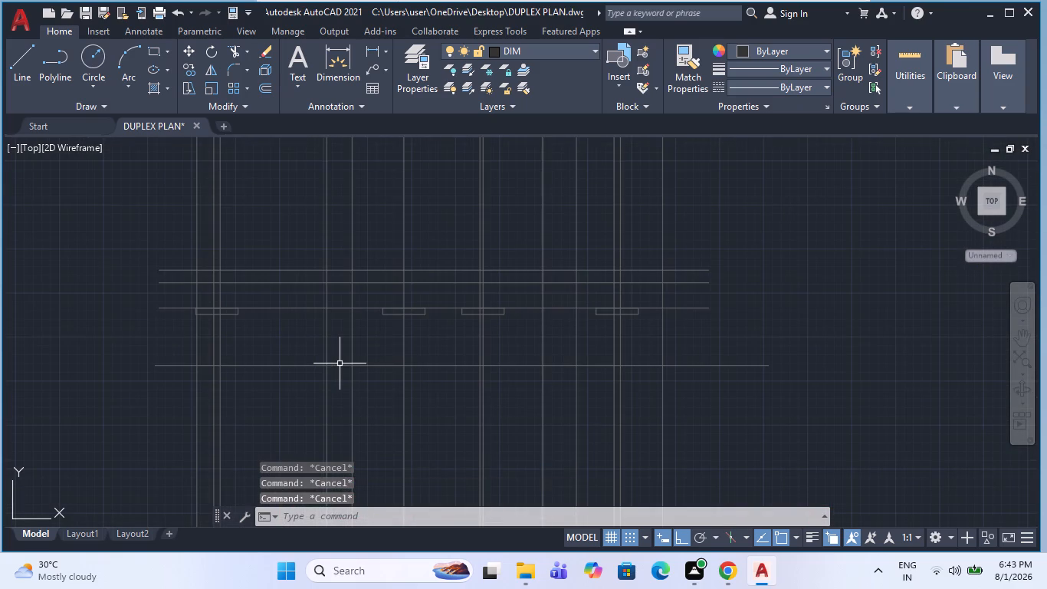
pyautogui.press('t')
pyautogui.press('r')
pyautogui.press('space')
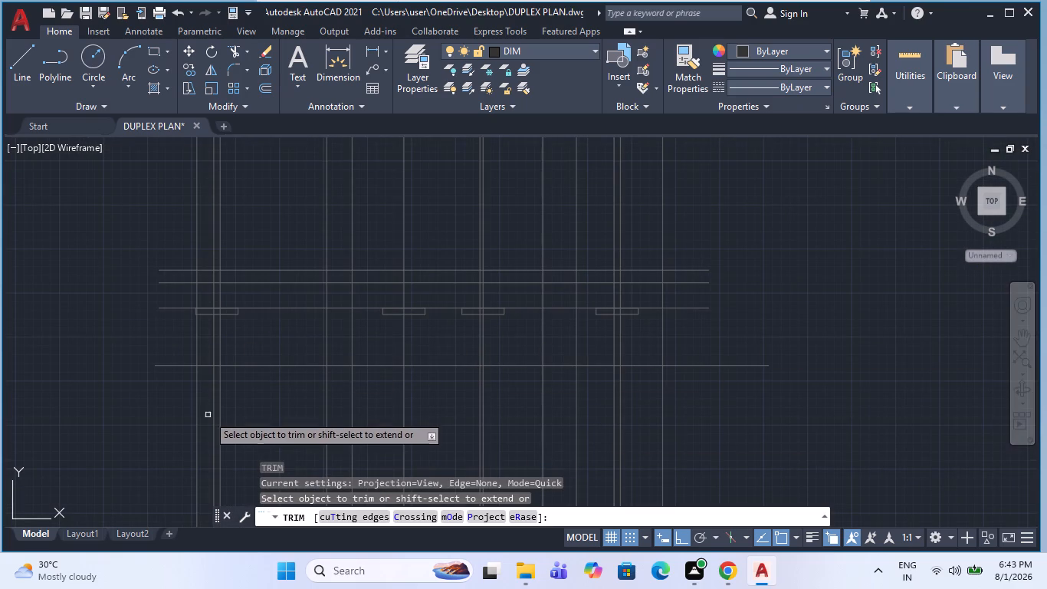
pyautogui.click(186, 350)
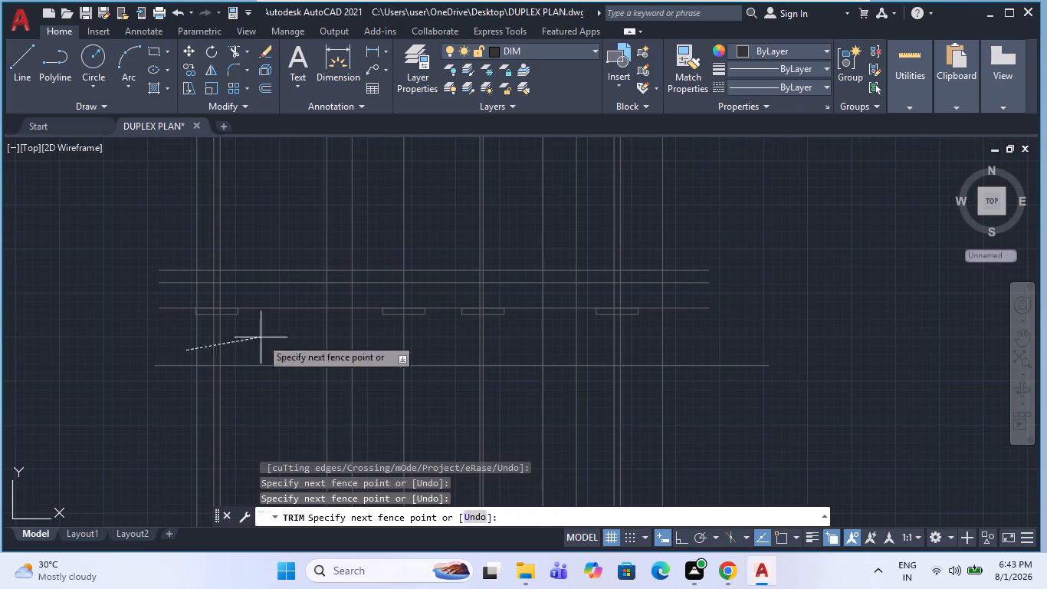
pyautogui.click(689, 347)
pyautogui.press('Escape')
# Erase the long horizontal line below the footings together with the leftover vertical line segments beneath it.
pyautogui.click(718, 415)
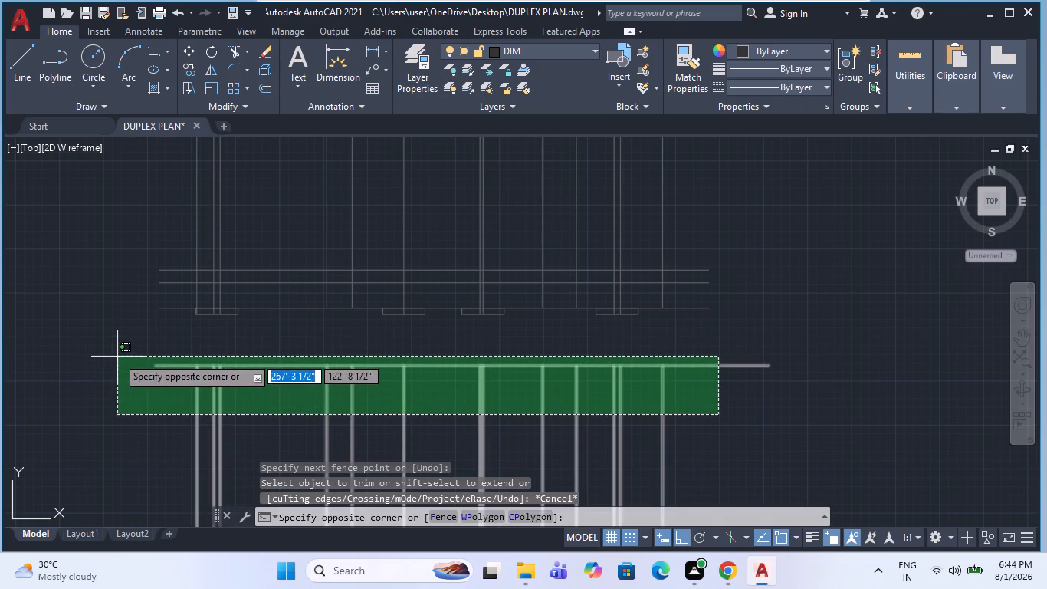
pyautogui.moveTo(151, 354); pyautogui.dragTo(159, 367)
pyautogui.press('Delete')
pyautogui.scroll(-2, 248, 370)
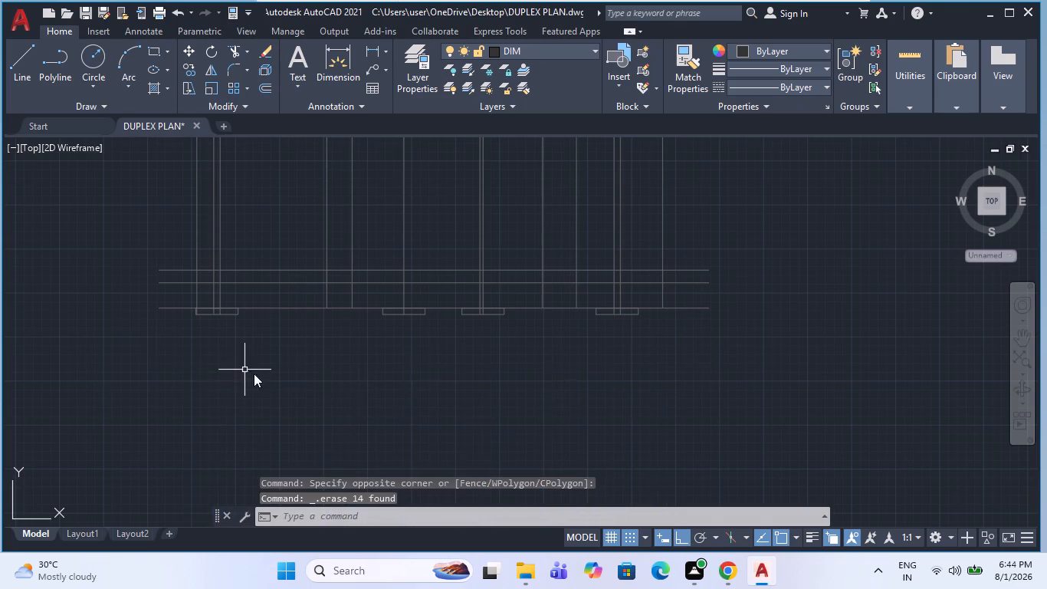
# Offset the section's uppermost horizontal line 12' upward, and offset the resulting line another 12' upward.
pyautogui.scroll(2, 278, 300)
pyautogui.press('Escape')
pyautogui.scroll(-1, 290, 357)
pyautogui.write("O 12'")
pyautogui.press('Return')
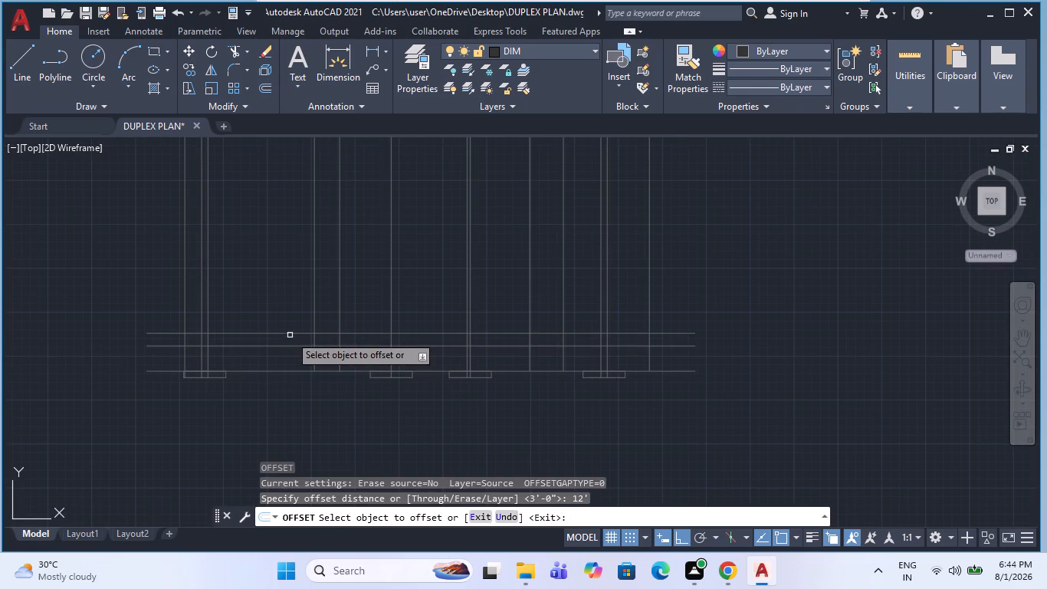
pyautogui.click(290, 335)
pyautogui.click(287, 232)
pyautogui.scroll(-1, 296, 291)
pyautogui.click(290, 252)
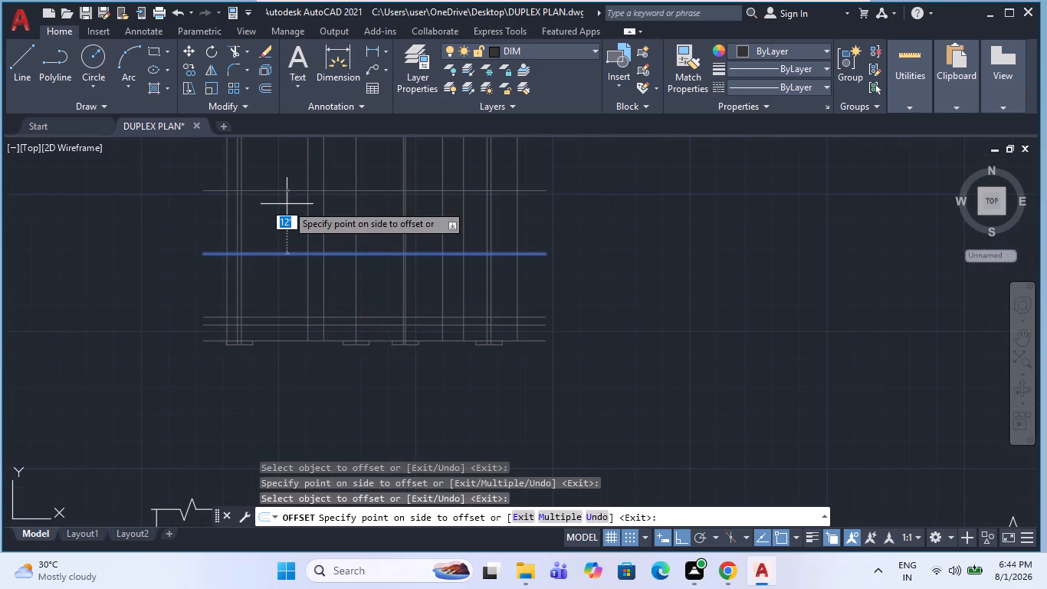
pyautogui.click(287, 203)
pyautogui.scroll(-2, 302, 269)
pyautogui.scroll(2, 293, 239)
pyautogui.press('Escape')
# Offset the new uppermost horizontal line 3' upward.
pyautogui.write('O')
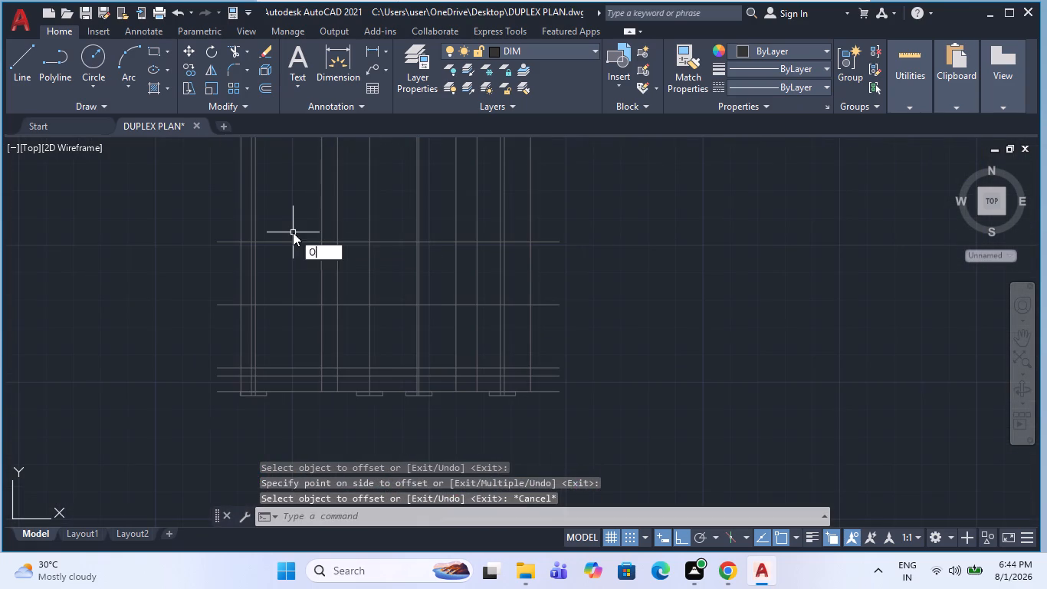
pyautogui.press('space')
pyautogui.press('3')
pyautogui.press("'")
pyautogui.press('Return')
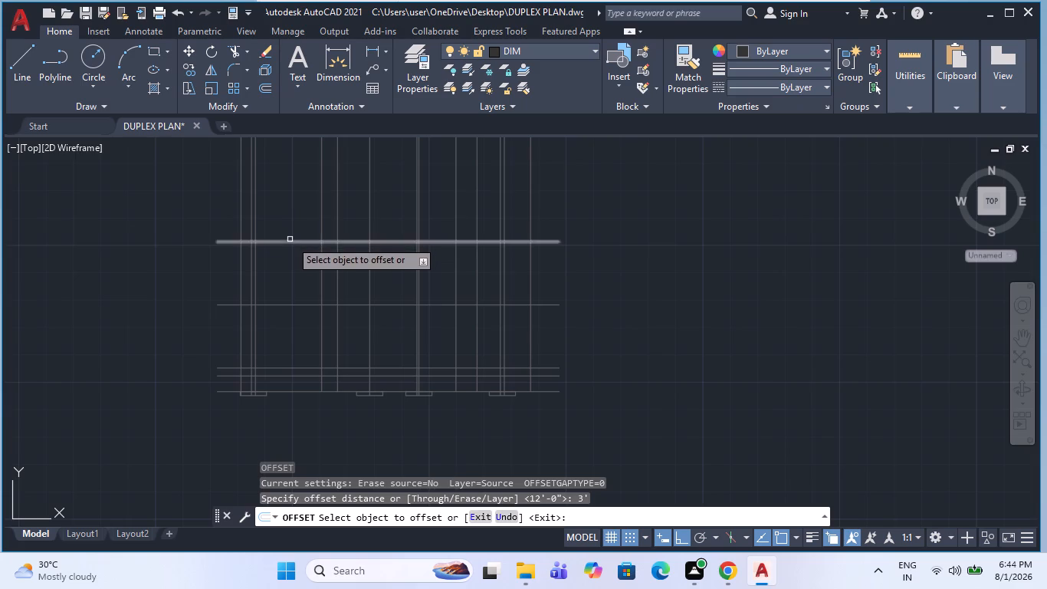
pyautogui.click(290, 242)
pyautogui.click(300, 207)
pyautogui.scroll(-1, 302, 274)
pyautogui.press('Escape')
# Trim off the parts of the vertical wall lines that extend above the section's uppermost horizontal line.
pyautogui.press('t')
pyautogui.press('r')
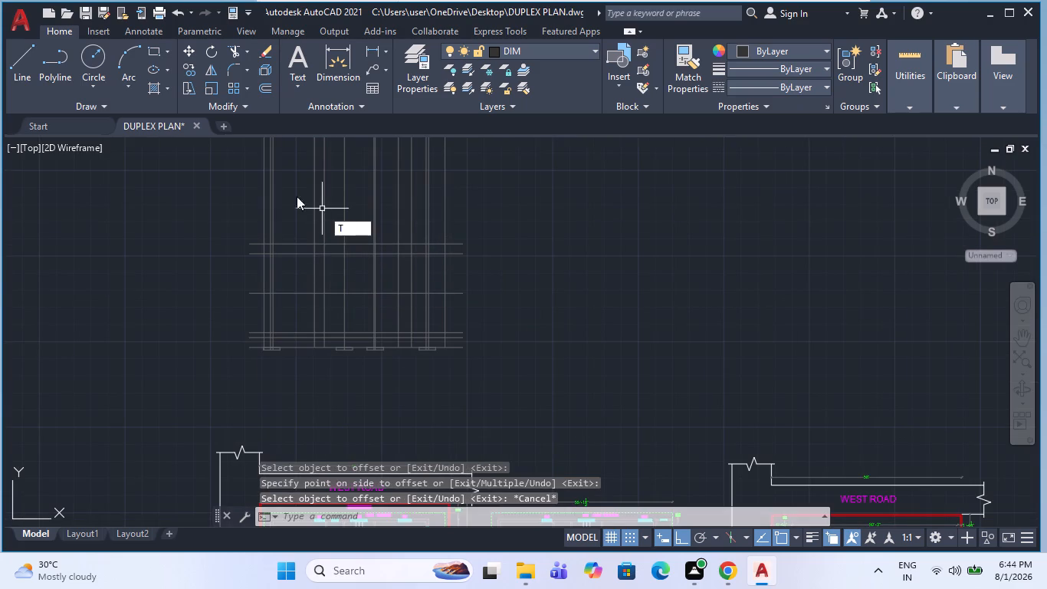
pyautogui.press('space')
pyautogui.click(235, 198)
pyautogui.click(518, 193)
pyautogui.scroll(2, 208, 257)
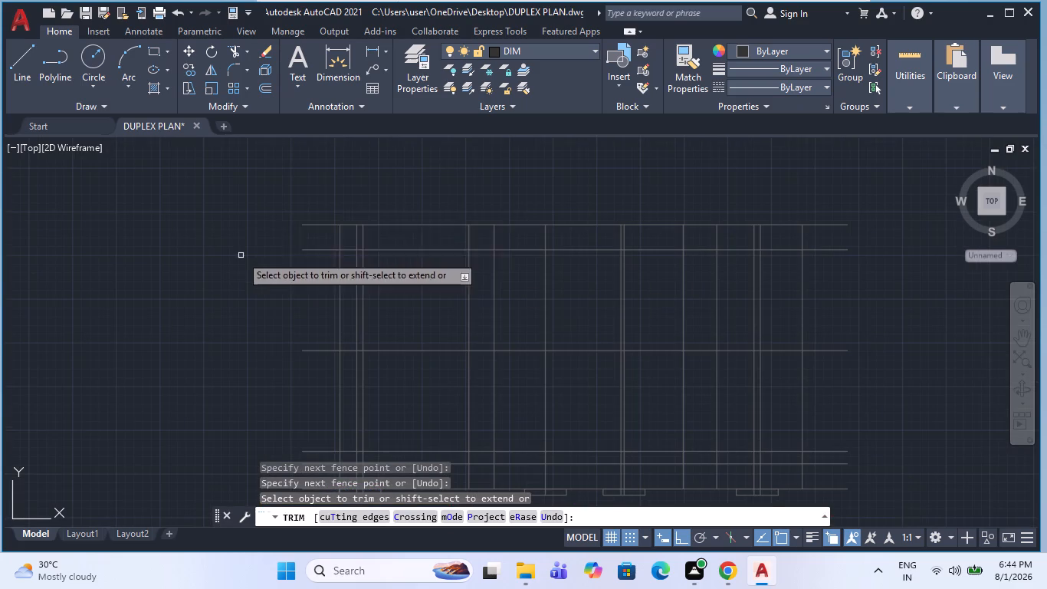
# Trim the three upper horizontal level lines where they overhang the section's left outer wall line.
pyautogui.click(316, 197)
pyautogui.click(330, 377)
pyautogui.scroll(-2, 251, 363)
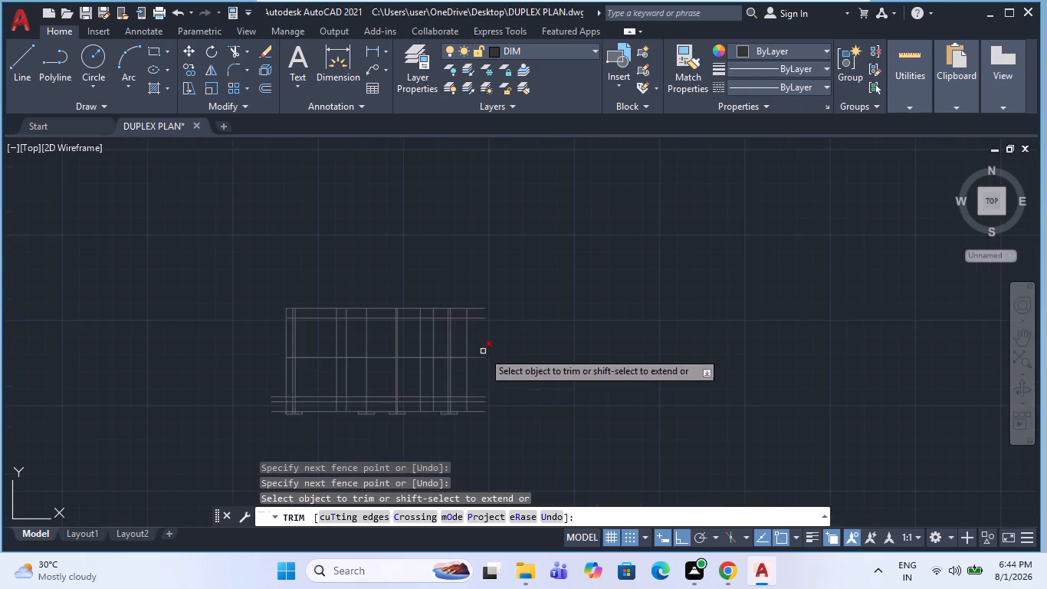
pyautogui.scroll(2, 483, 351)
pyautogui.scroll(-3, 470, 252)
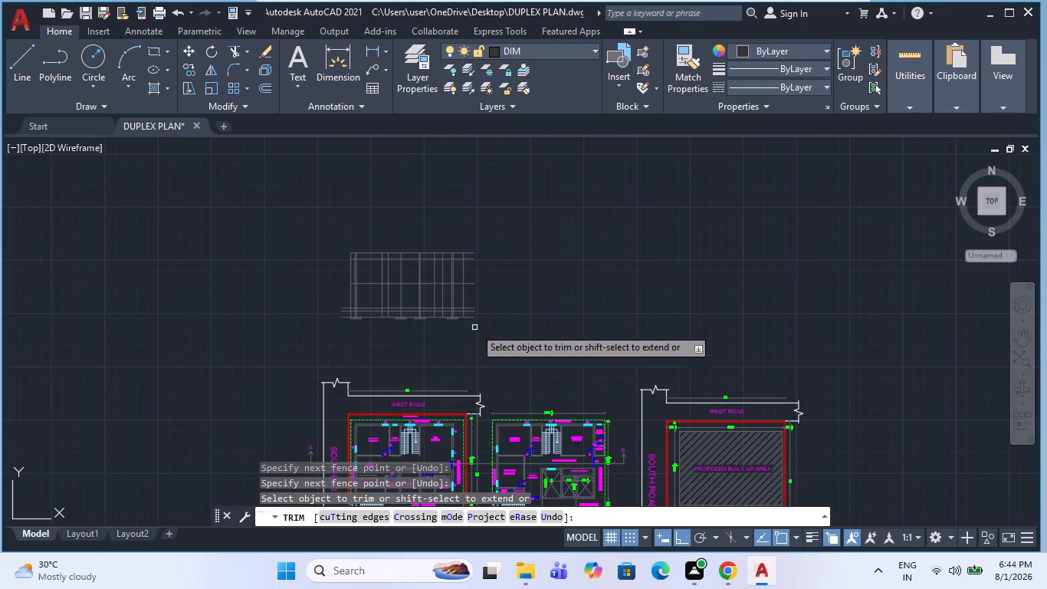
pyautogui.scroll(2, 471, 298)
pyautogui.scroll(-2, 425, 266)
pyautogui.press('Escape')
pyautogui.scroll(3, 445, 258)
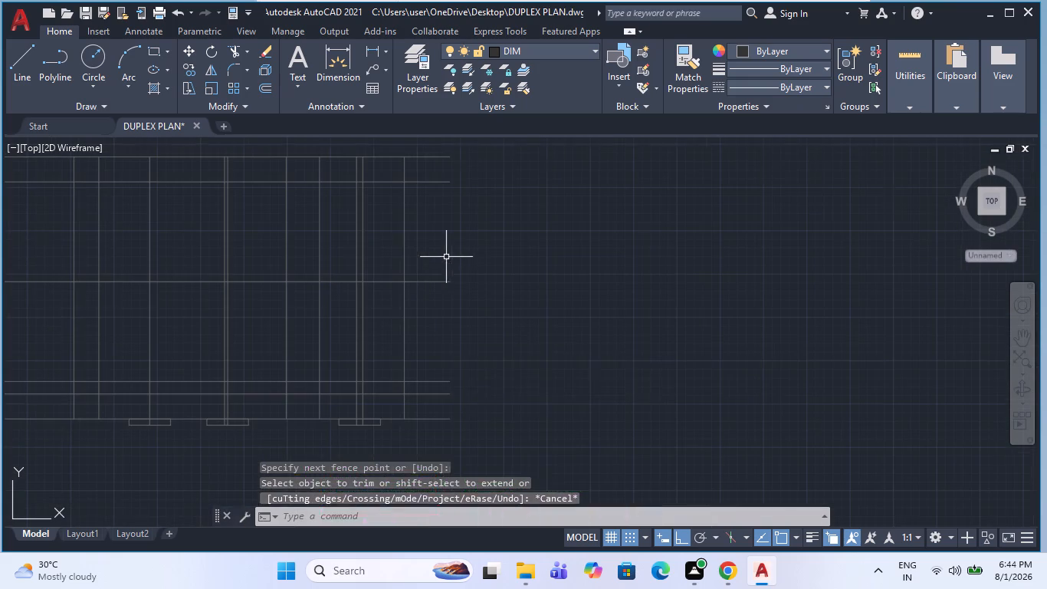
# Trim the footing-level line beyond the last footing and the right outer wall line below the ground line.
pyautogui.press('space')
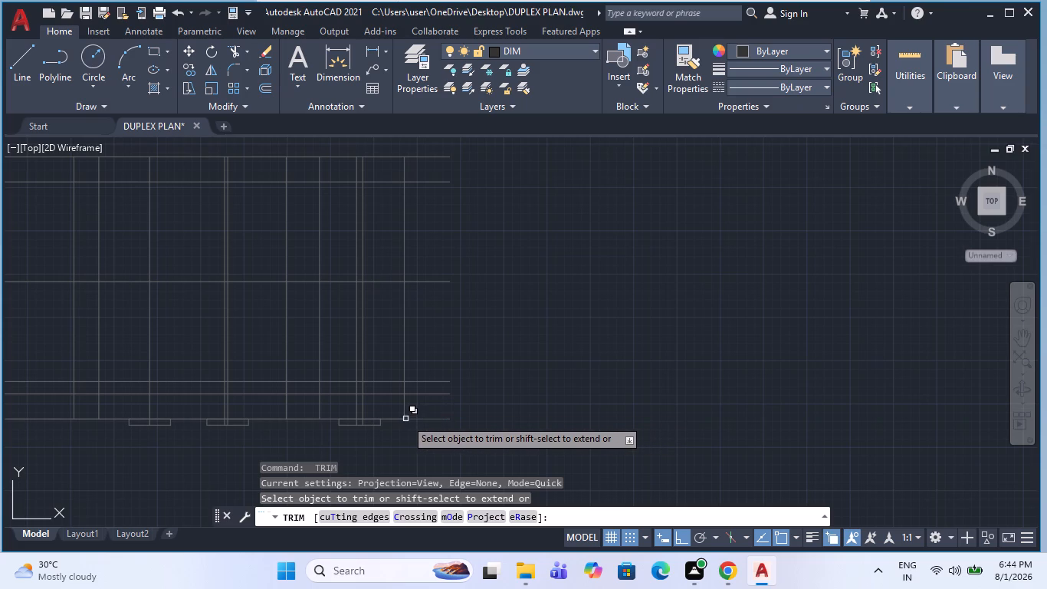
pyautogui.click(402, 419)
pyautogui.click(406, 408)
pyautogui.click(419, 420)
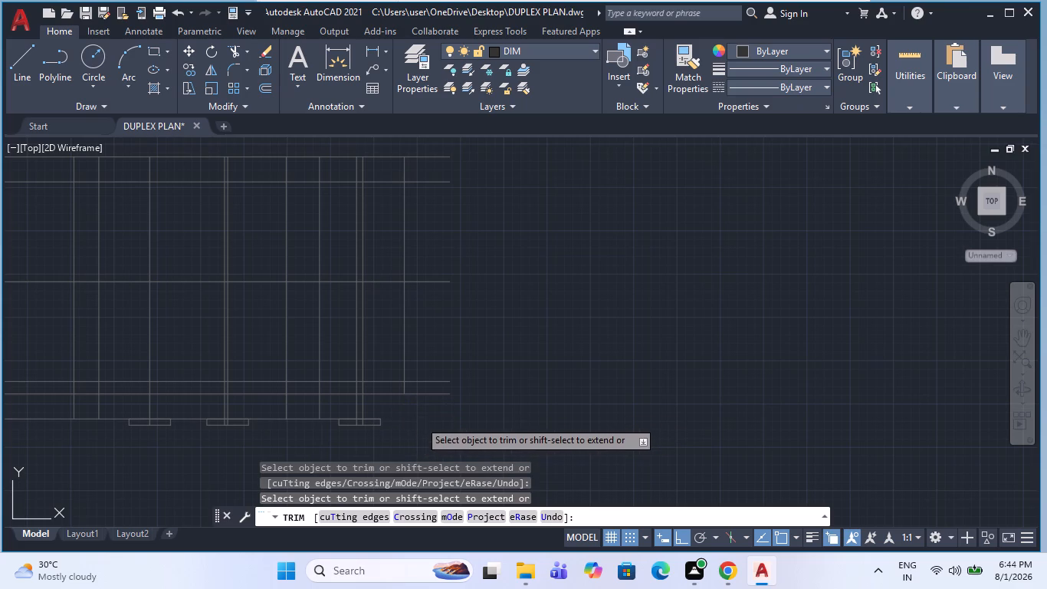
# Trim the three upper horizontal level lines where they overhang the section's right outer wall line.
pyautogui.click(436, 331)
pyautogui.moveTo(430, 151); pyautogui.dragTo(433, 163)
pyautogui.press('Escape')
pyautogui.scroll(-2, 436, 296)
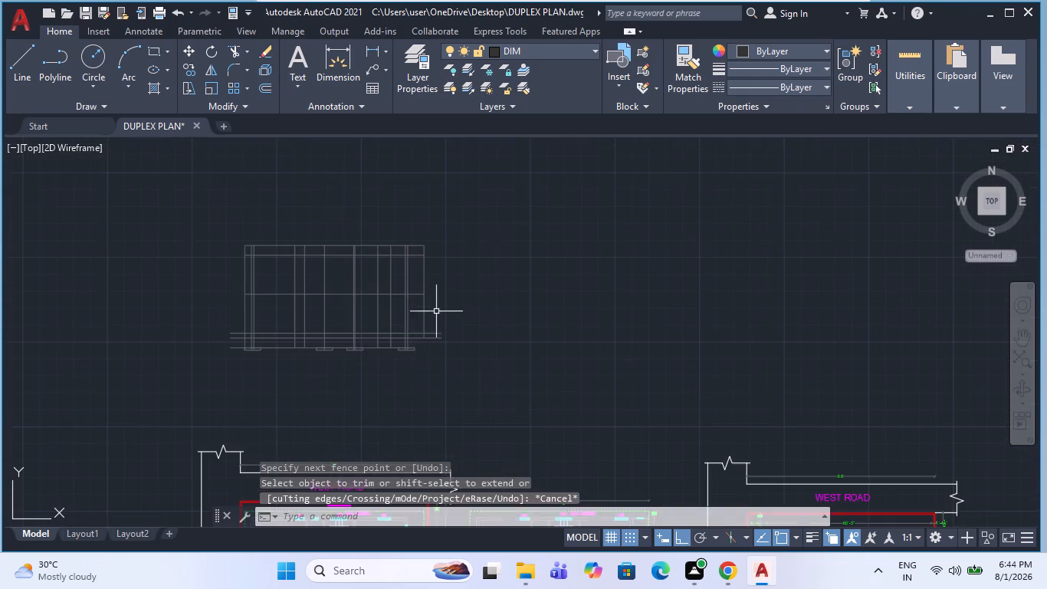
pyautogui.press('Escape')
pyautogui.scroll(2, 364, 344)
pyautogui.press('Escape')
pyautogui.scroll(2, 532, 324)
pyautogui.press('Escape')
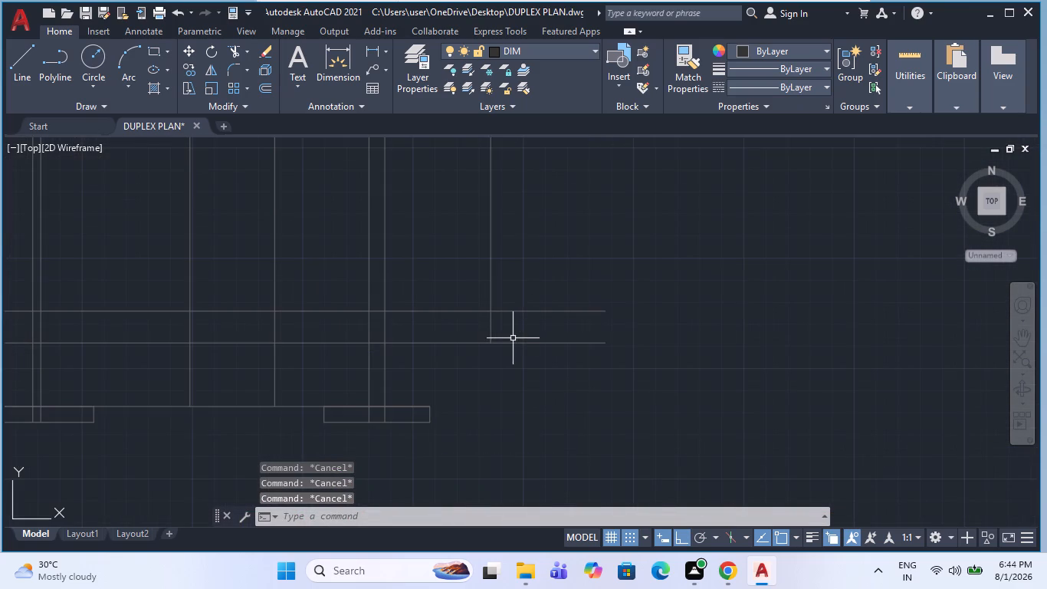
# Trim the horizontal line just above the ground line where it overhangs the outer wall lines at both ends.
pyautogui.scroll(-2, 446, 354)
pyautogui.press('Escape')
pyautogui.press('t')
pyautogui.press('r')
pyautogui.press('space')
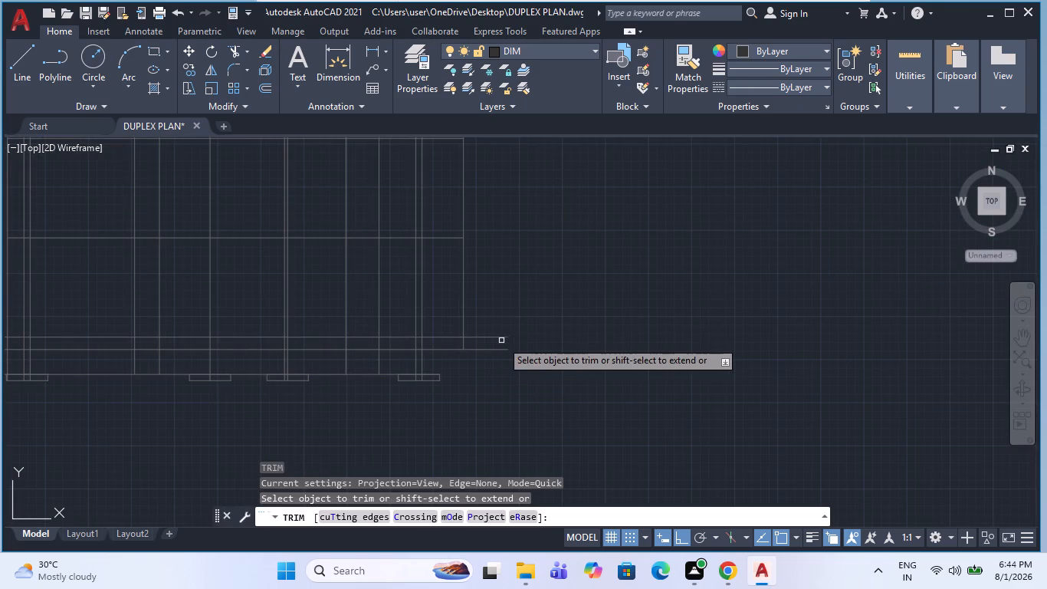
pyautogui.click(501, 333)
pyautogui.click(497, 340)
pyautogui.scroll(-1, 538, 344)
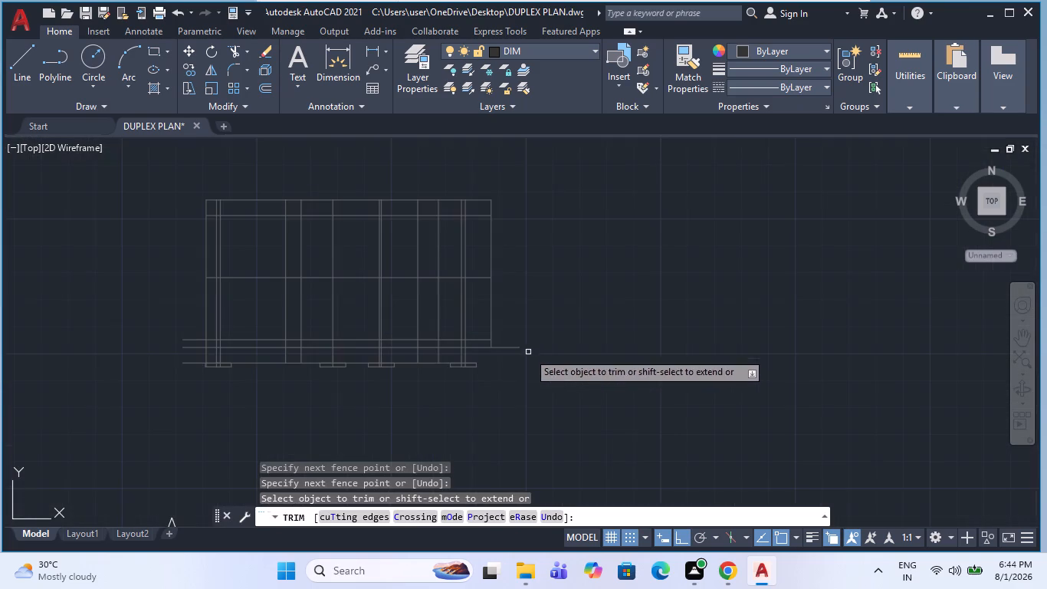
pyautogui.scroll(2, 176, 347)
pyautogui.click(218, 336)
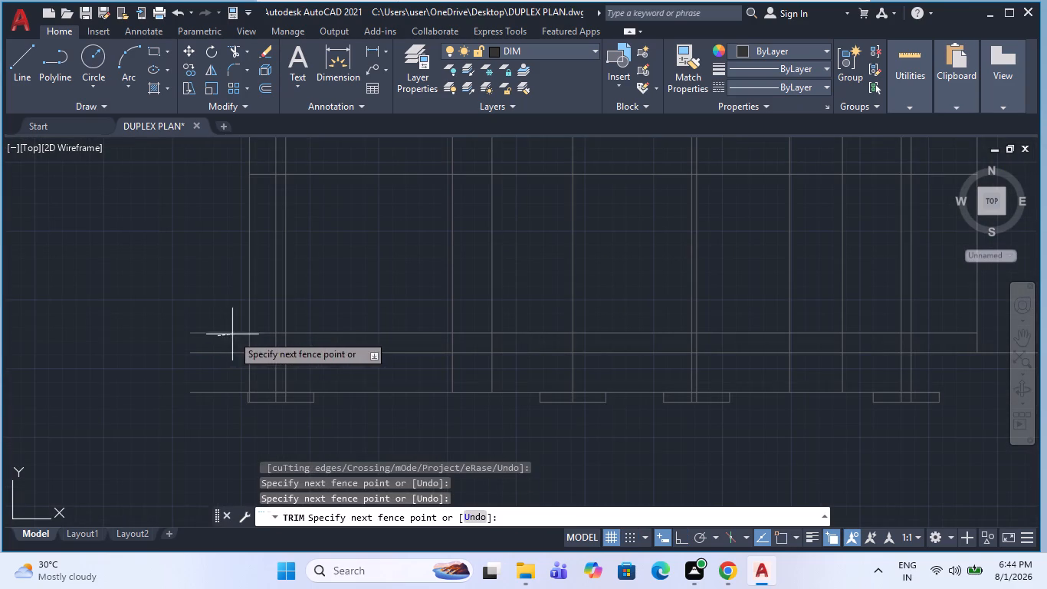
pyautogui.click(220, 318)
pyautogui.press('Escape')
pyautogui.scroll(-2, 213, 383)
pyautogui.press('Escape')
pyautogui.moveTo(384, 355); pyautogui.dragTo(335, 354, button='middle')
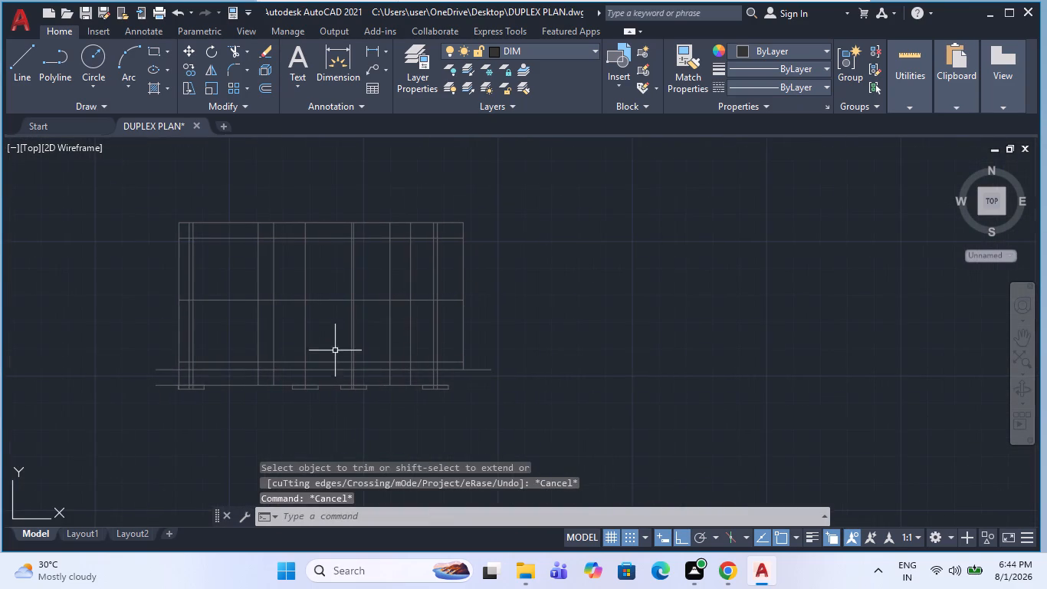
# Offset the mid-height floor line and the roof line below the parapet top 6" downward to form the slabs.
pyautogui.scroll(1, 328, 294)
pyautogui.press('Escape')
pyautogui.write('O')
pyautogui.press('space')
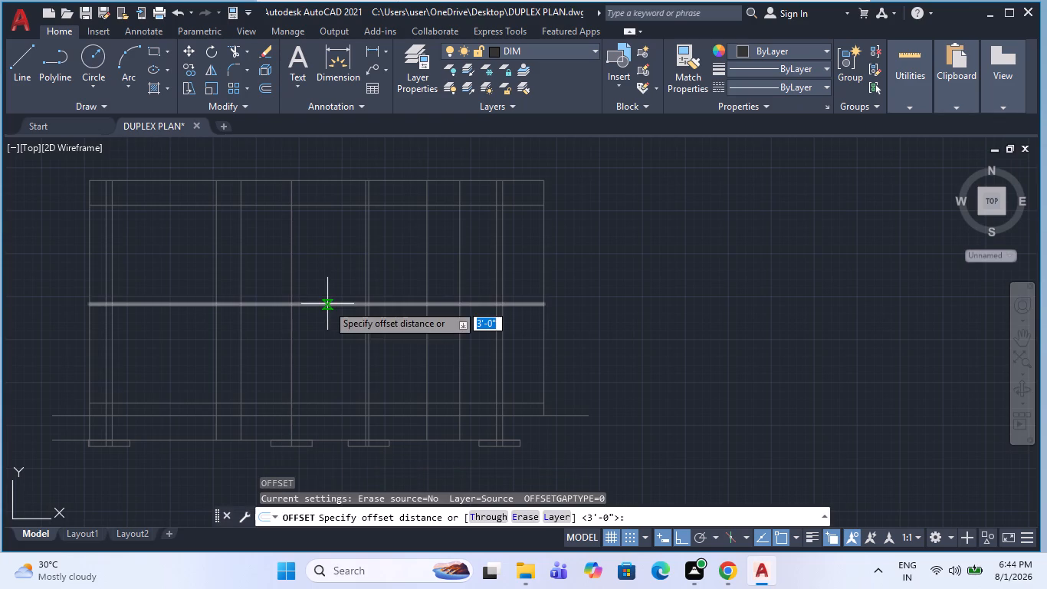
pyautogui.write('6')
pyautogui.press('space')
pyautogui.click(327, 305)
pyautogui.click(320, 358)
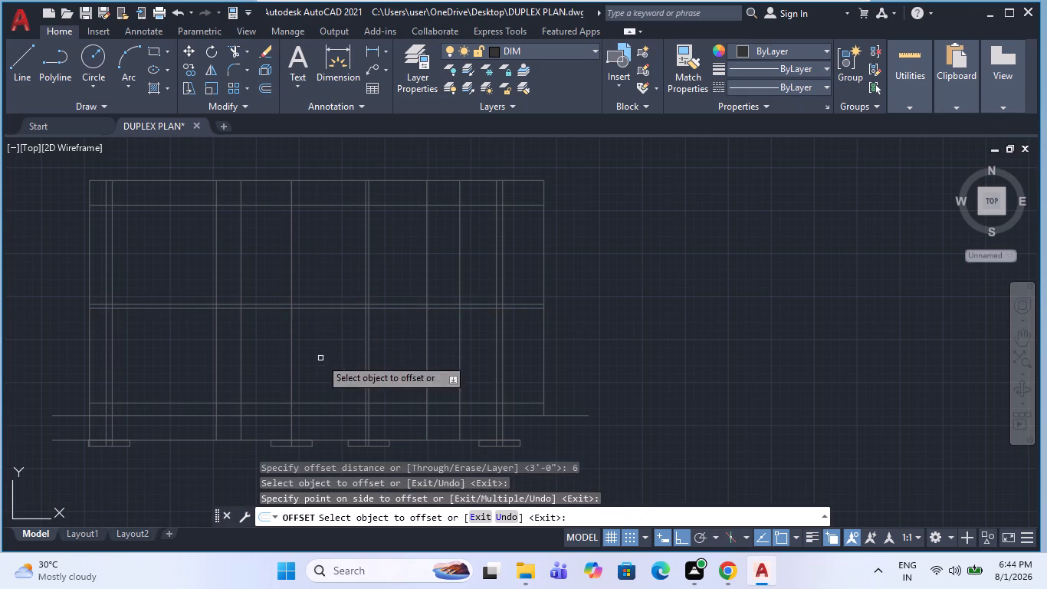
pyautogui.click(320, 203)
pyautogui.click(320, 283)
pyautogui.press('Escape')
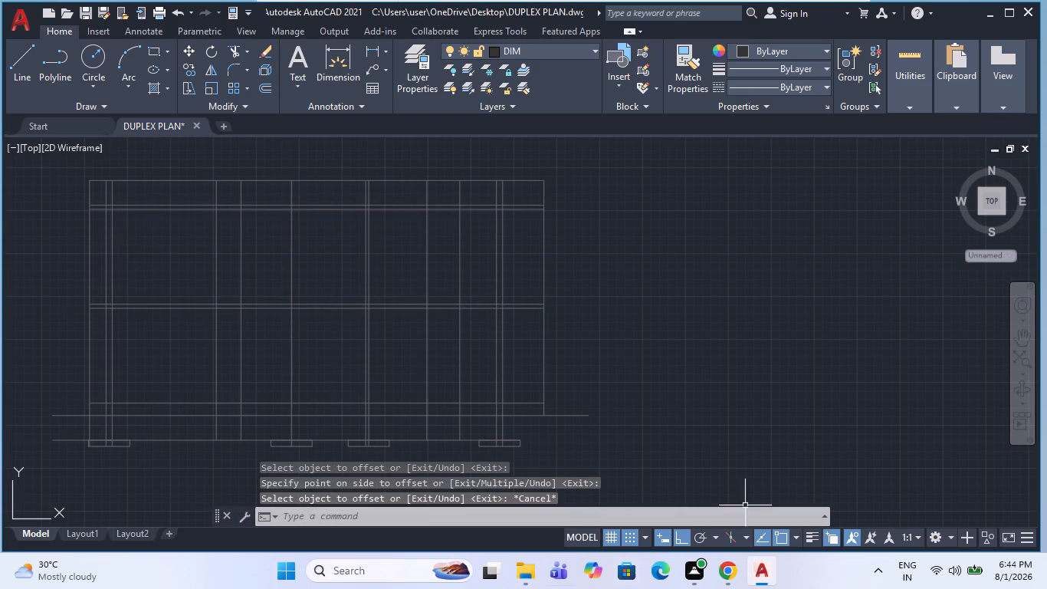
# Trim the vertical wall lines inside the roof slab and the intermediate floor slab.
pyautogui.press('t')
pyautogui.press('r')
pyautogui.press('space')
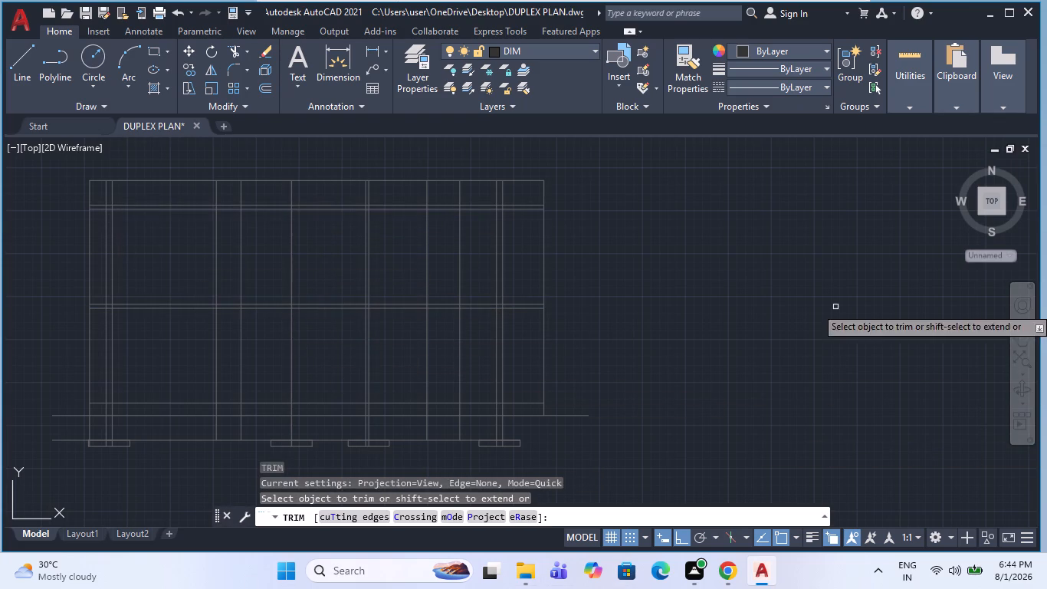
pyautogui.scroll(2, 113, 207)
pyautogui.click(74, 208)
pyautogui.scroll(-2, 72, 214)
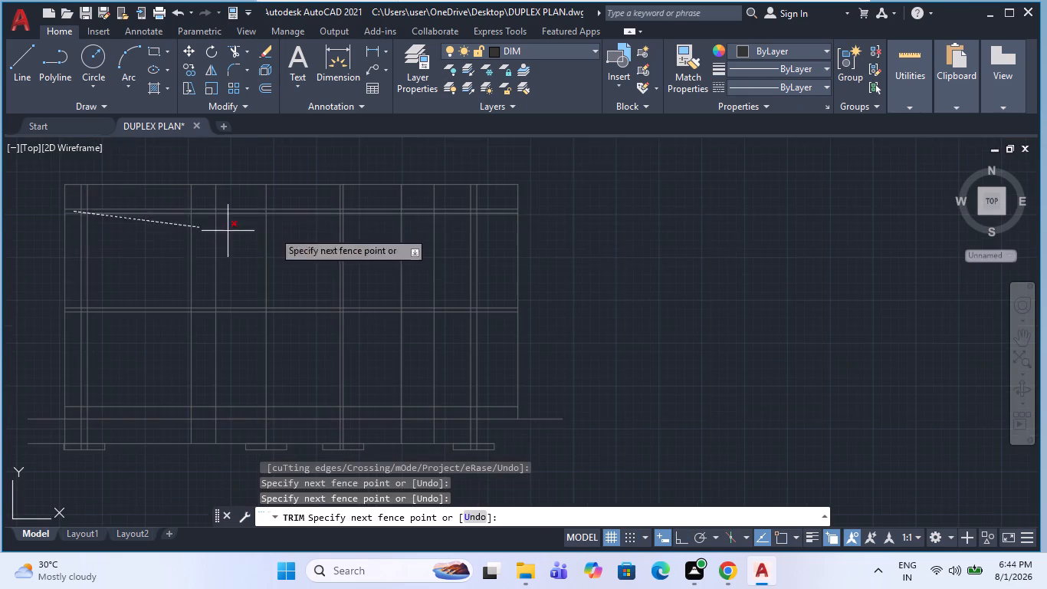
pyautogui.scroll(3, 512, 211)
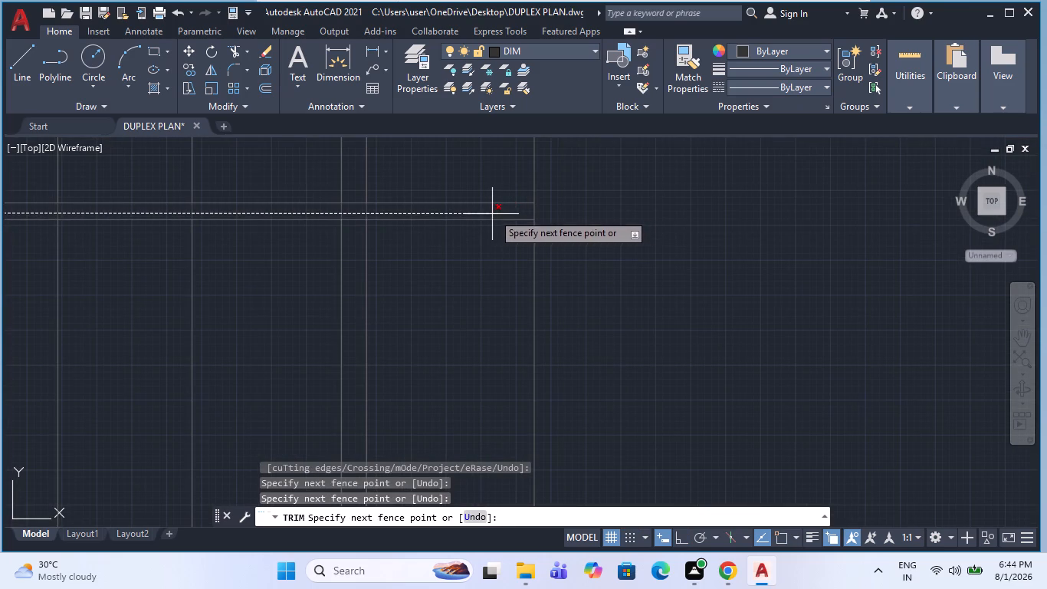
pyautogui.click(493, 211)
pyautogui.scroll(-3, 525, 221)
pyautogui.scroll(3, 86, 325)
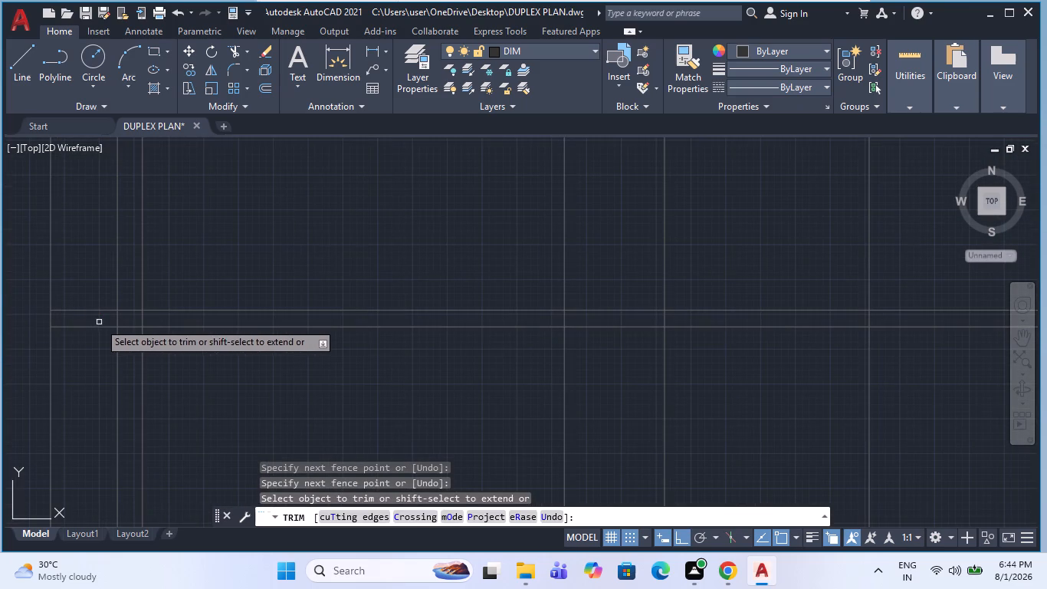
pyautogui.click(100, 322)
pyautogui.scroll(-3, 83, 324)
pyautogui.scroll(3, 496, 326)
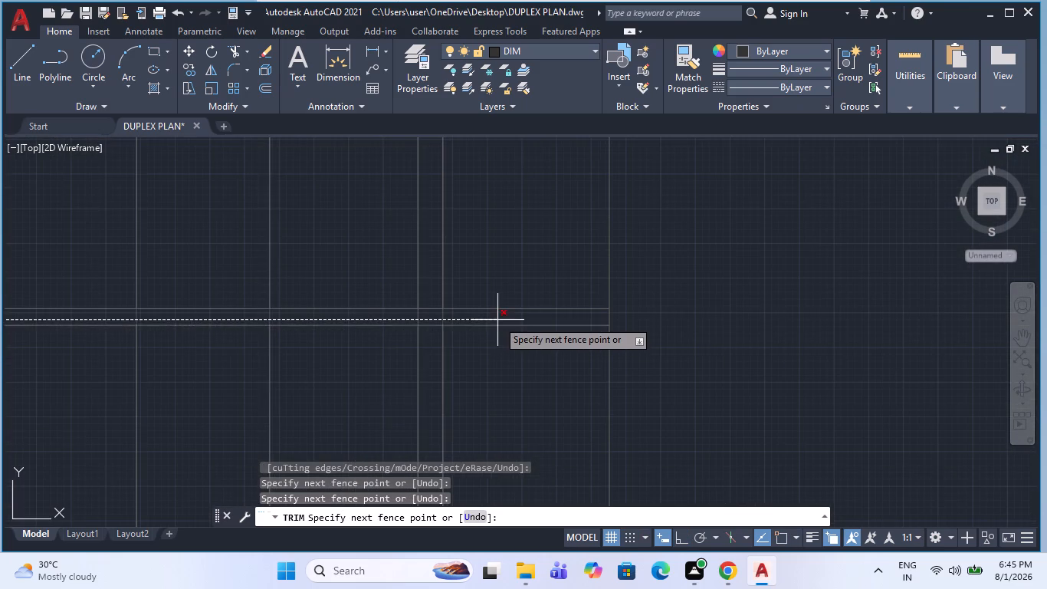
pyautogui.click(497, 320)
pyautogui.scroll(-4, 492, 307)
pyautogui.press('Escape')
pyautogui.scroll(2, 506, 389)
pyautogui.press('Escape')
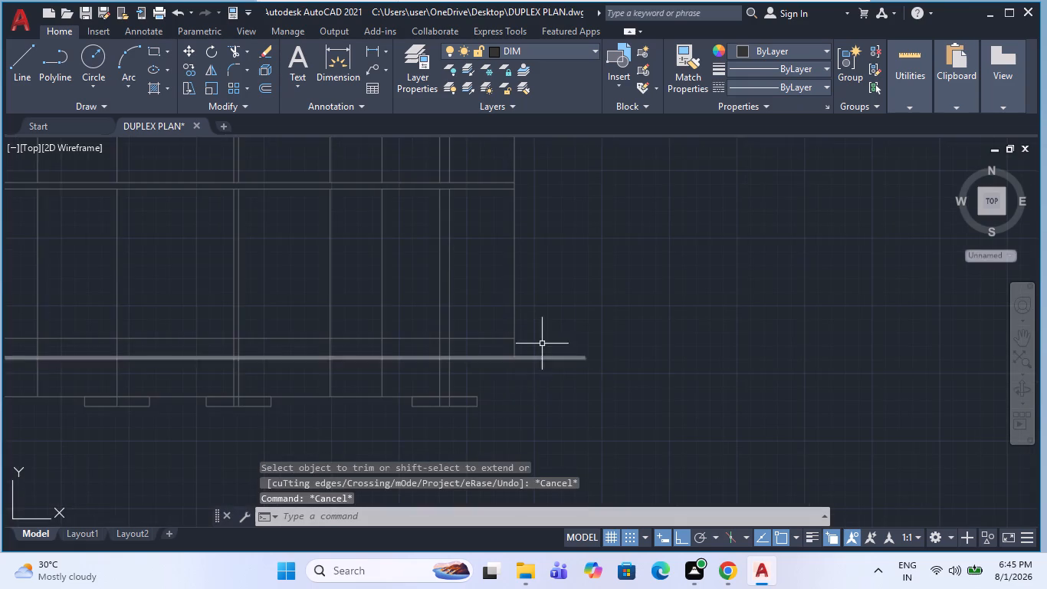
# Trim the footing-level line between the leftmost footing and the nearest interior vertical line.
pyautogui.scroll(-1, 542, 343)
pyautogui.press('Escape')
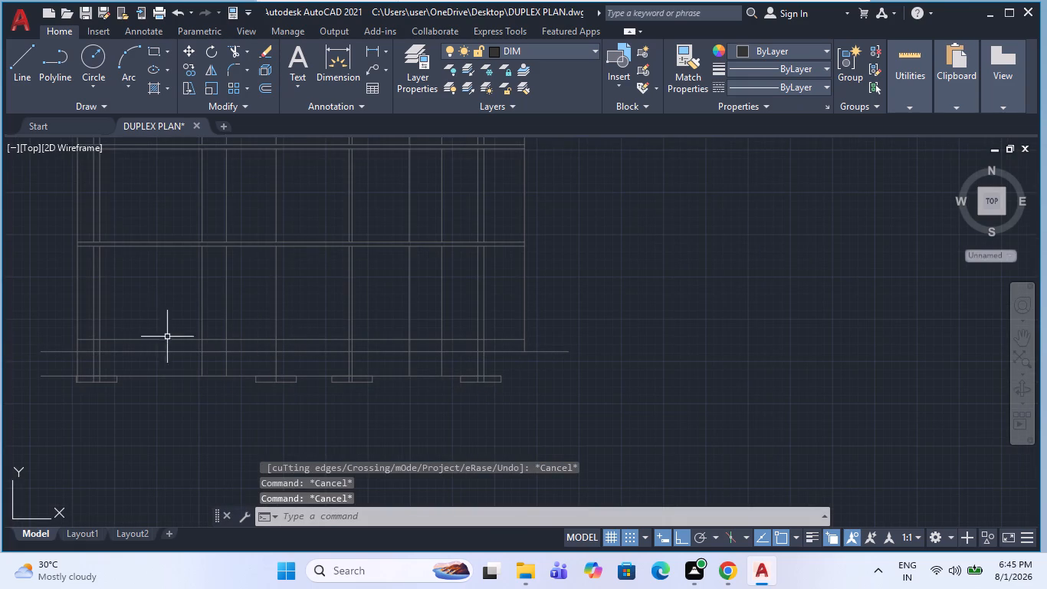
pyautogui.scroll(1, 195, 350)
pyautogui.scroll(-1, 267, 369)
pyautogui.press('Escape')
pyautogui.scroll(1, 195, 386)
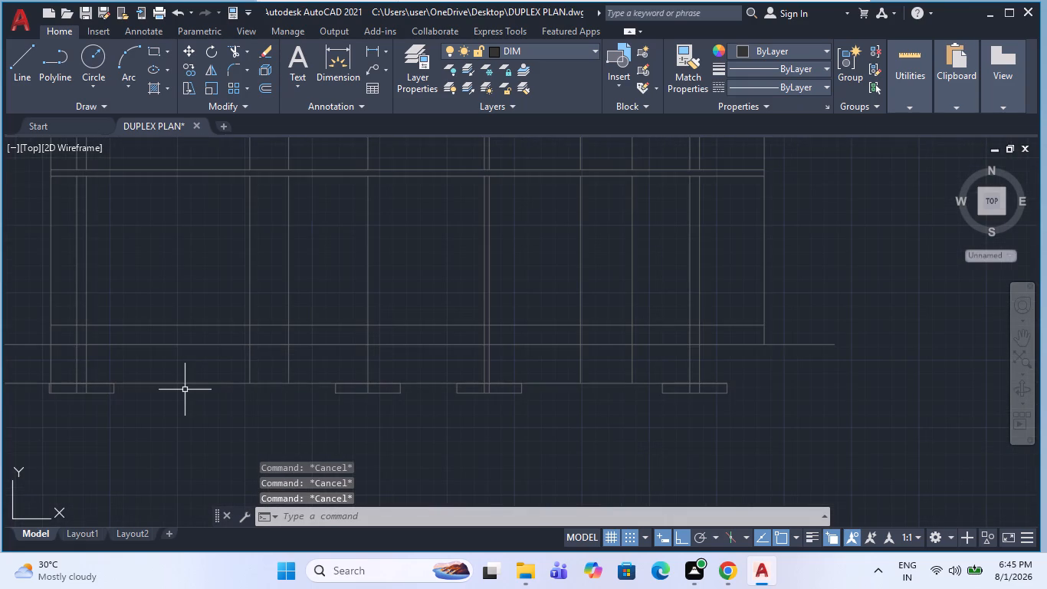
pyautogui.press('t')
pyautogui.press('r')
pyautogui.press('space')
pyautogui.click(183, 386)
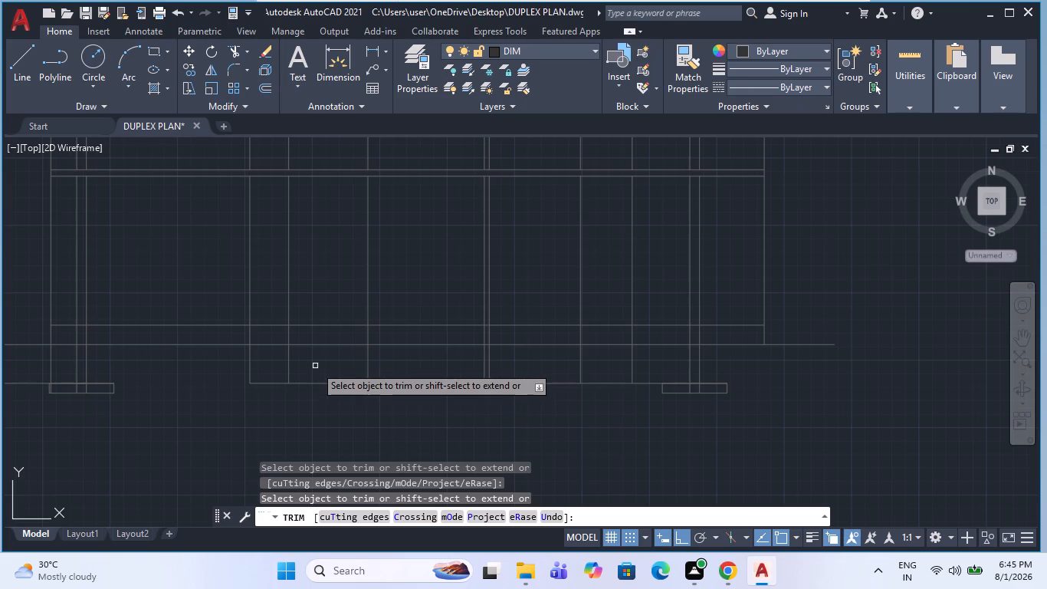
pyautogui.press('Escape')
pyautogui.scroll(1, 370, 375)
pyautogui.press('Escape')
pyautogui.click(398, 369)
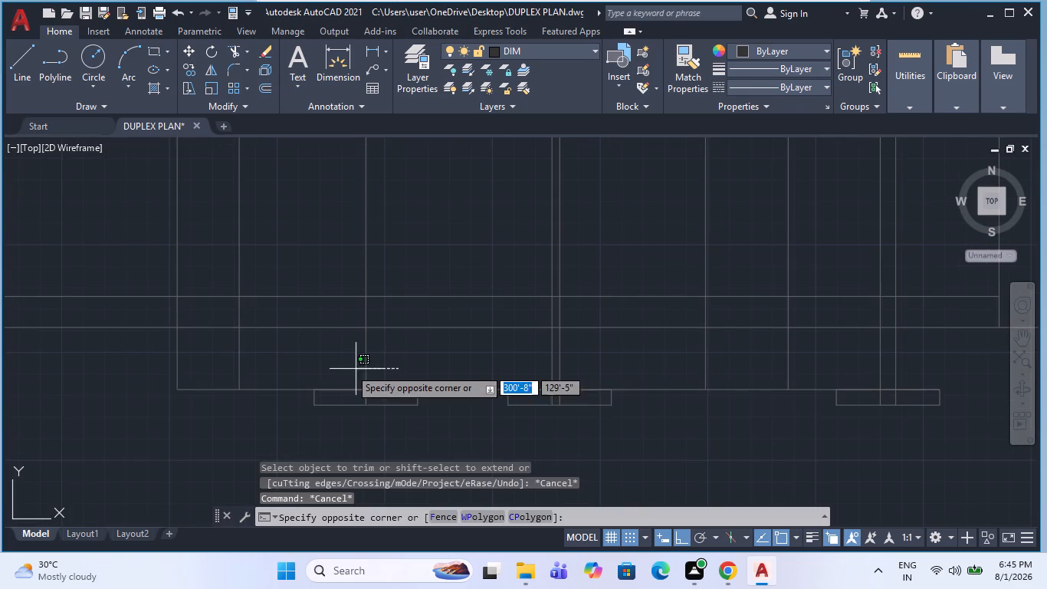
pyautogui.press('Escape')
pyautogui.click(429, 424)
pyautogui.press('Escape')
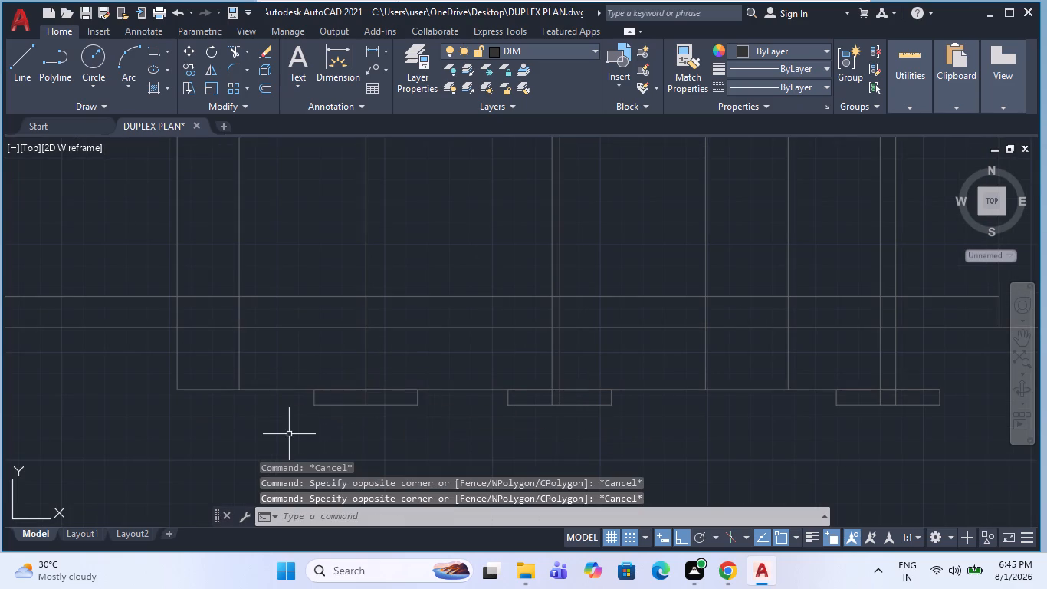
# Trim the three interior vertical lines between the ground line and footing level, including the one above the second footing.
pyautogui.press('t')
pyautogui.press('r')
pyautogui.press('space')
pyautogui.moveTo(147, 359); pyautogui.dragTo(187, 359)
pyautogui.click(387, 350)
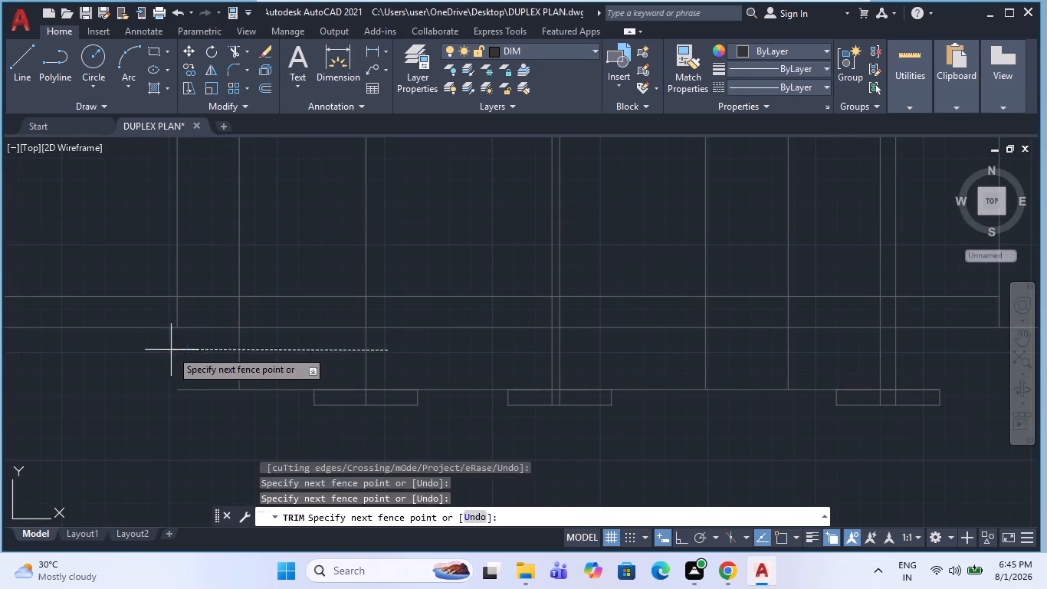
pyautogui.click(151, 349)
pyautogui.press('Escape')
# Trim the footing-level line between the second and third footings from the left.
pyautogui.click(428, 441)
pyautogui.press('space')
pyautogui.press('space')
pyautogui.press('Escape')
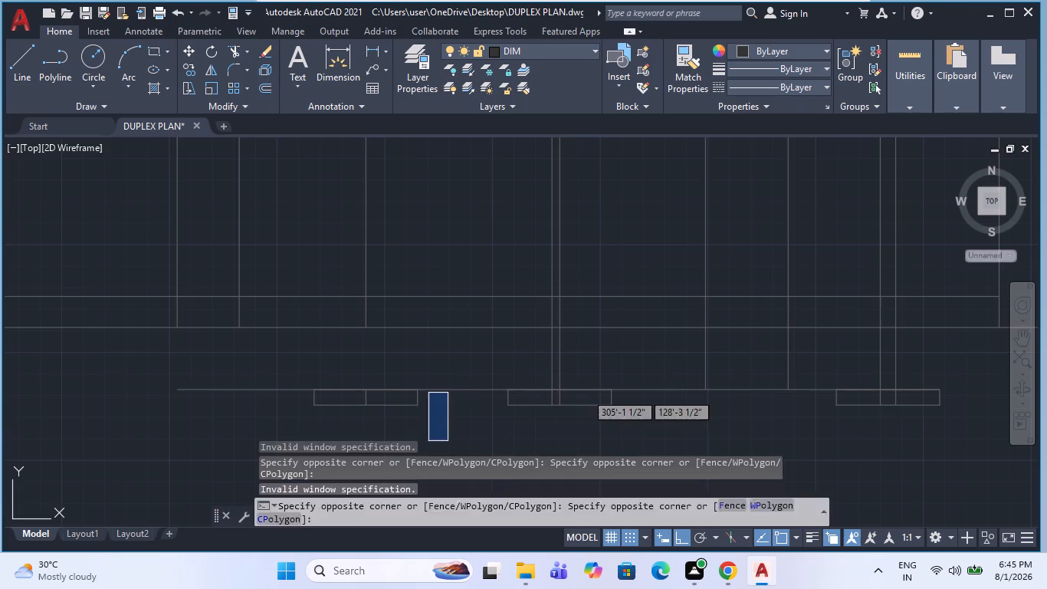
pyautogui.press('t')
pyautogui.press('r')
pyautogui.press('space')
pyautogui.moveTo(455, 379); pyautogui.dragTo(453, 431)
pyautogui.press('Escape')
# Erase the second footing from the left together with its leftover vertical stub and adjoining footing-level line.
pyautogui.moveTo(455, 420); pyautogui.dragTo(371, 392)
pyautogui.click(176, 362)
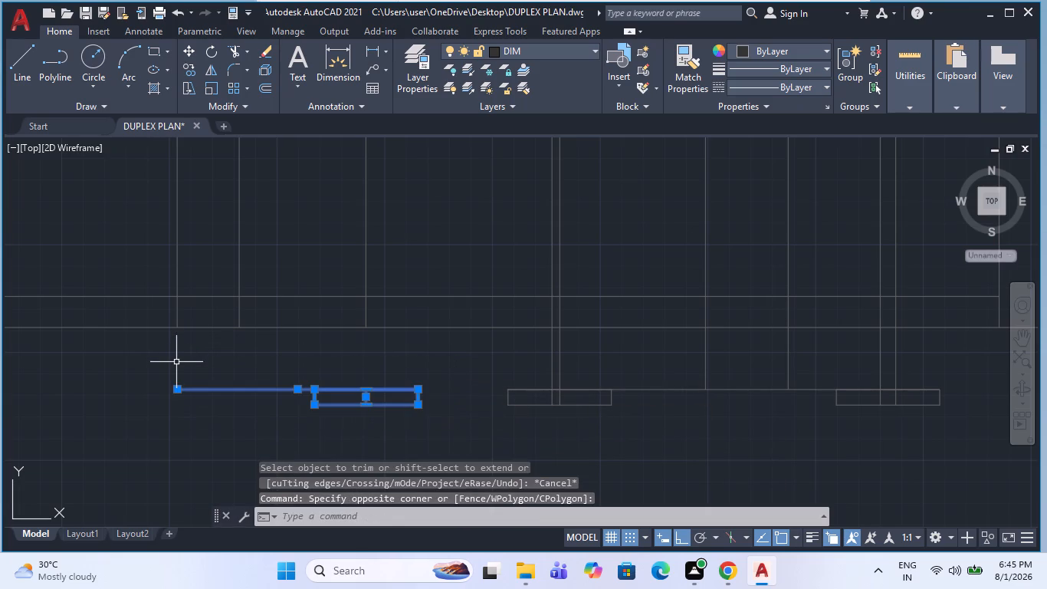
pyautogui.press('Delete')
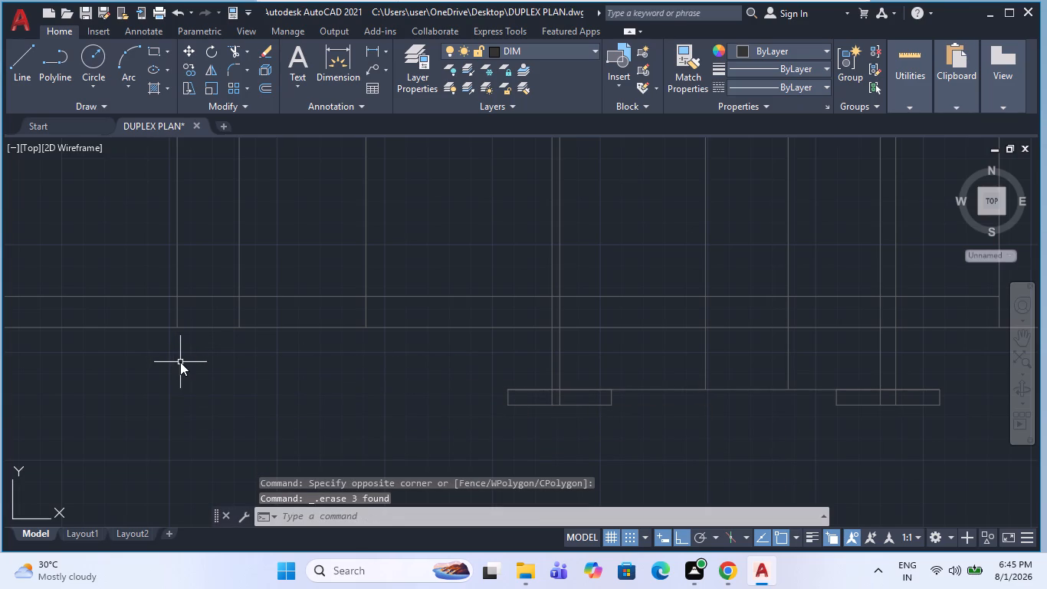
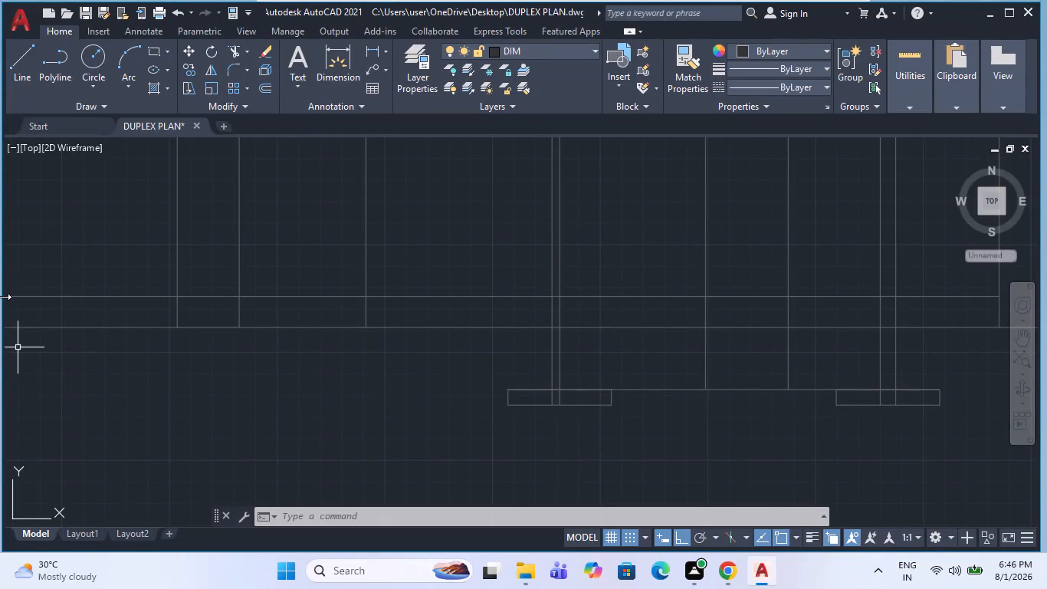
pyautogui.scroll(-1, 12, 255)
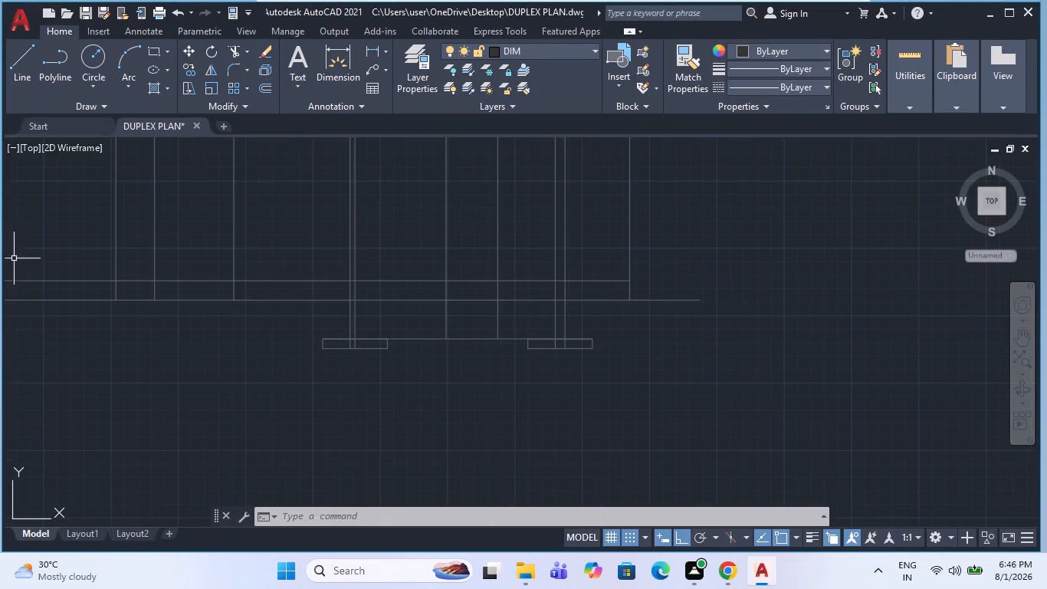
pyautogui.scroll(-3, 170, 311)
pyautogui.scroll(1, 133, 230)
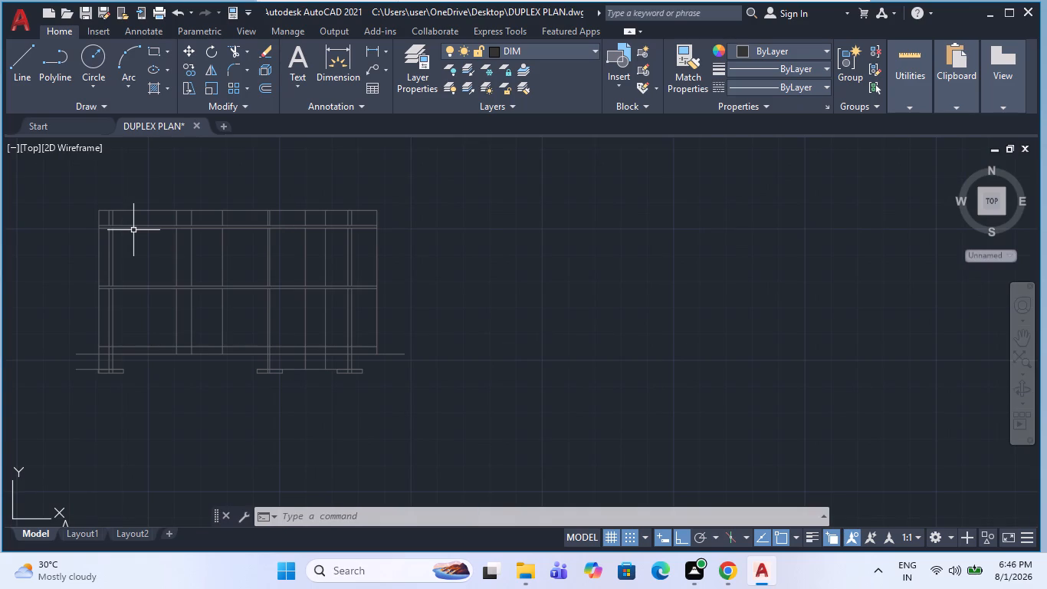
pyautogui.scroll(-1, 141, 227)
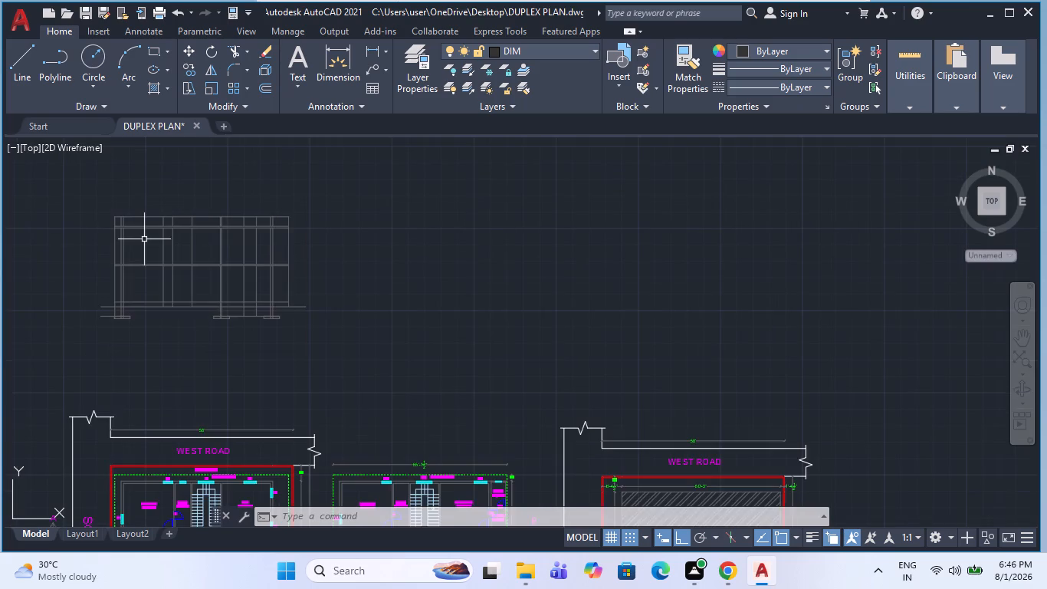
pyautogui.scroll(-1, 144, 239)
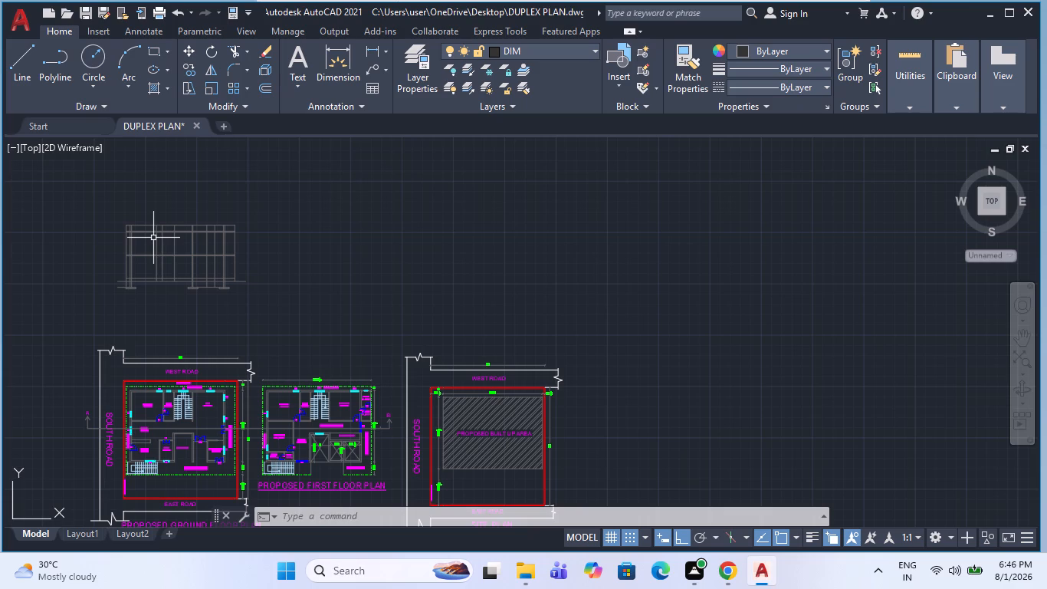
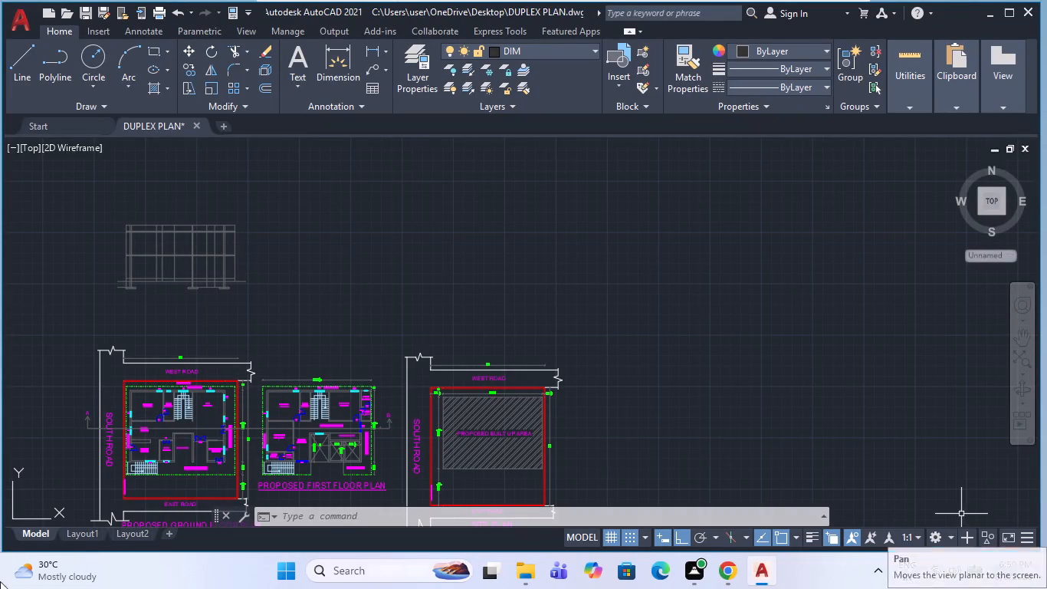
# Trim the section's left outer vertical line between the slabs on both storeys, leaving the parapet and plinth ends.
pyautogui.scroll(2, 113, 242)
pyautogui.scroll(1, 169, 280)
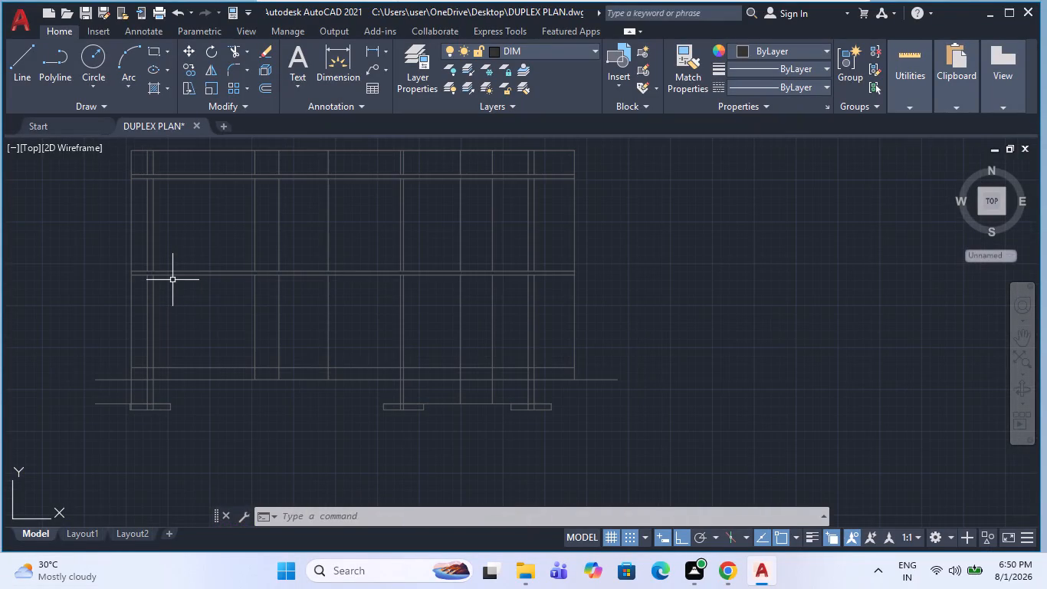
pyautogui.press('r')
pyautogui.press('e')
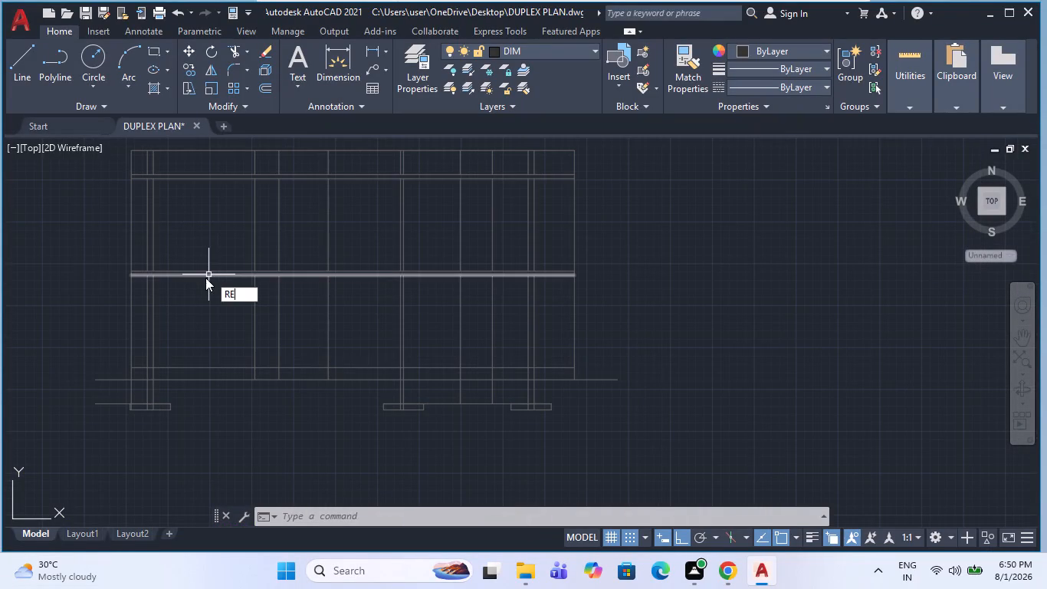
pyautogui.press('Escape')
pyautogui.press('t')
pyautogui.press('r')
pyautogui.press('space')
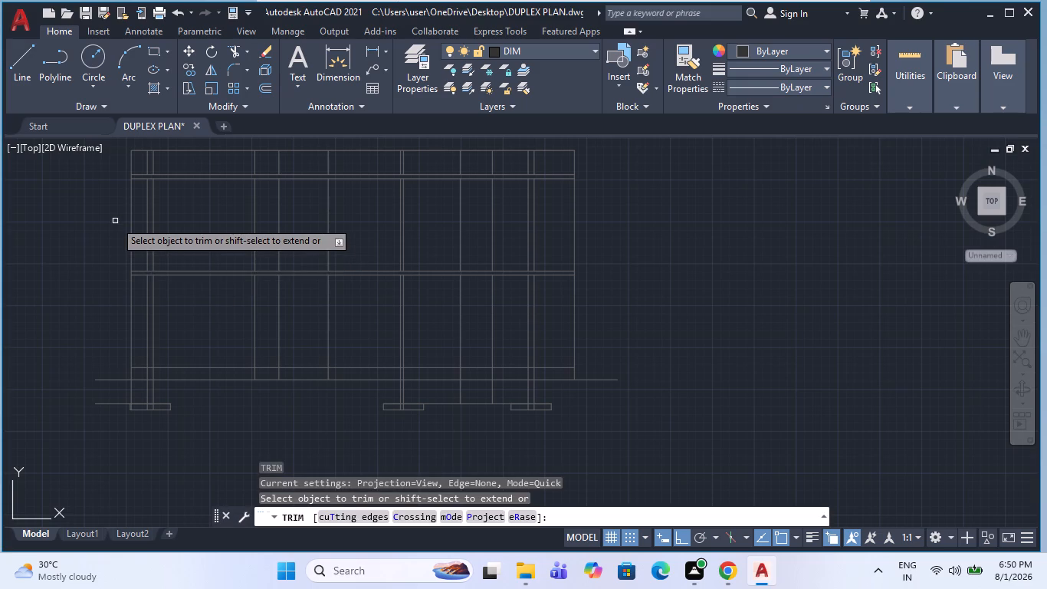
pyautogui.click(130, 228)
pyautogui.click(133, 307)
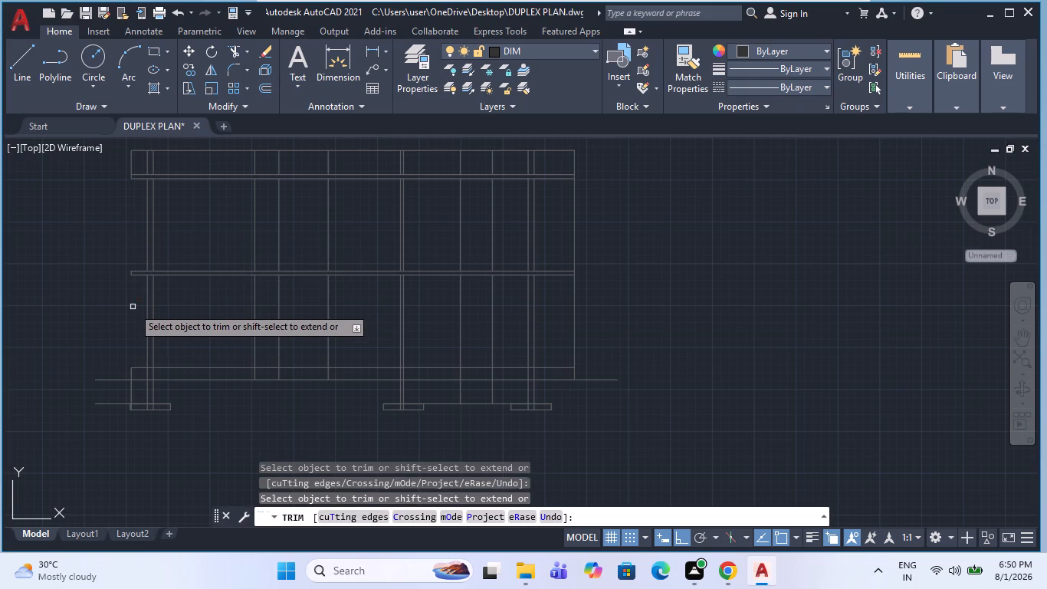
# Trim the left outer line between ground level and the left footing, and erase its leftover piece inside the footing.
pyautogui.scroll(2, 133, 382)
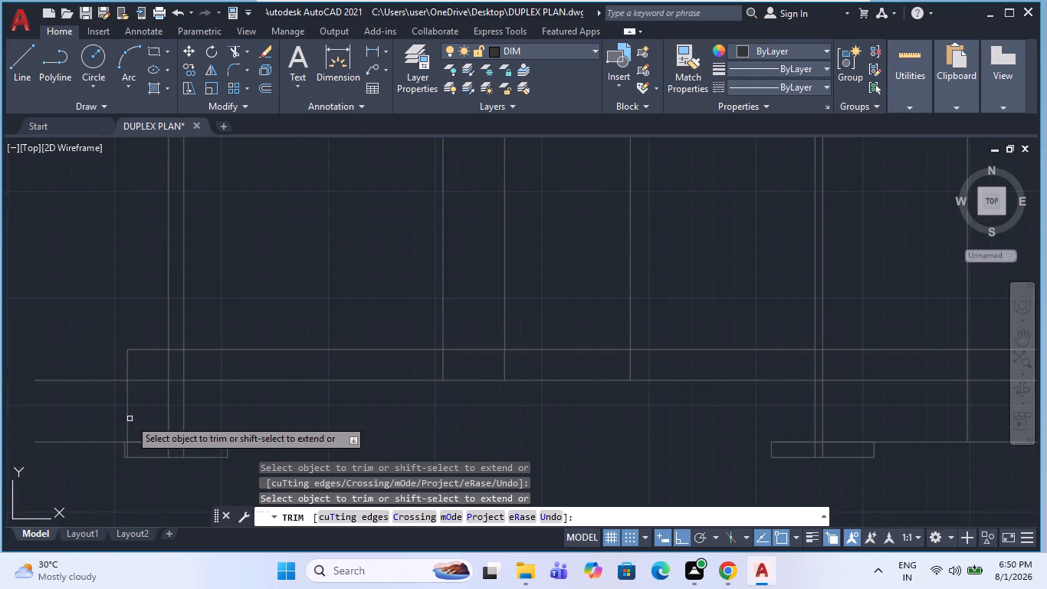
pyautogui.scroll(3, 117, 439)
pyautogui.press('Escape')
pyautogui.scroll(-2, 166, 354)
pyautogui.press('Escape')
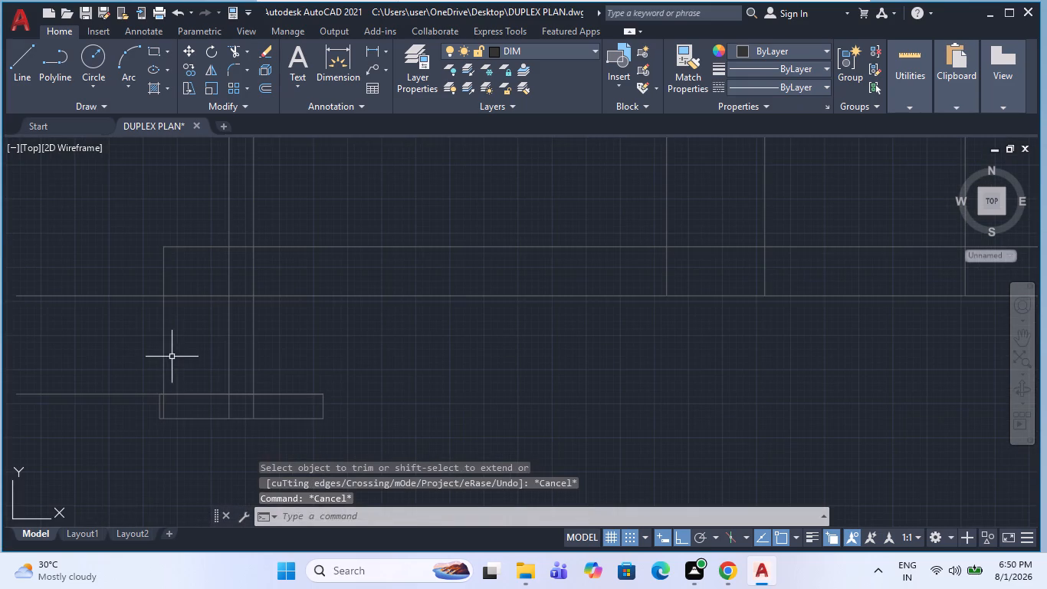
pyautogui.click(172, 357)
pyautogui.press('Escape')
pyautogui.write('TR')
pyautogui.press('space')
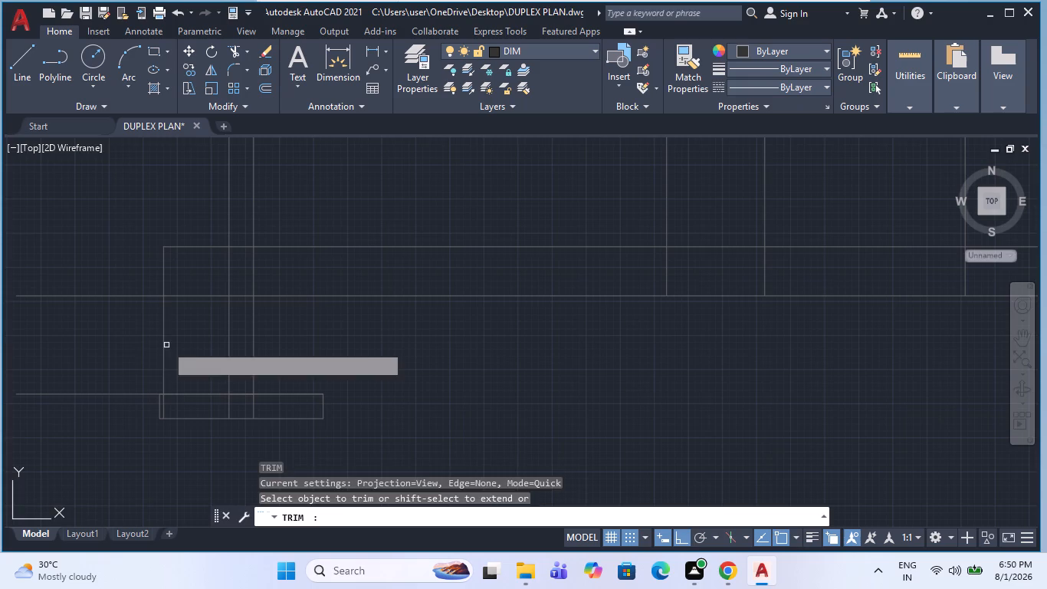
pyautogui.moveTo(166, 345); pyautogui.dragTo(139, 359)
pyautogui.press('Escape')
pyautogui.scroll(2, 152, 404)
pyautogui.press('Escape')
pyautogui.click(182, 416)
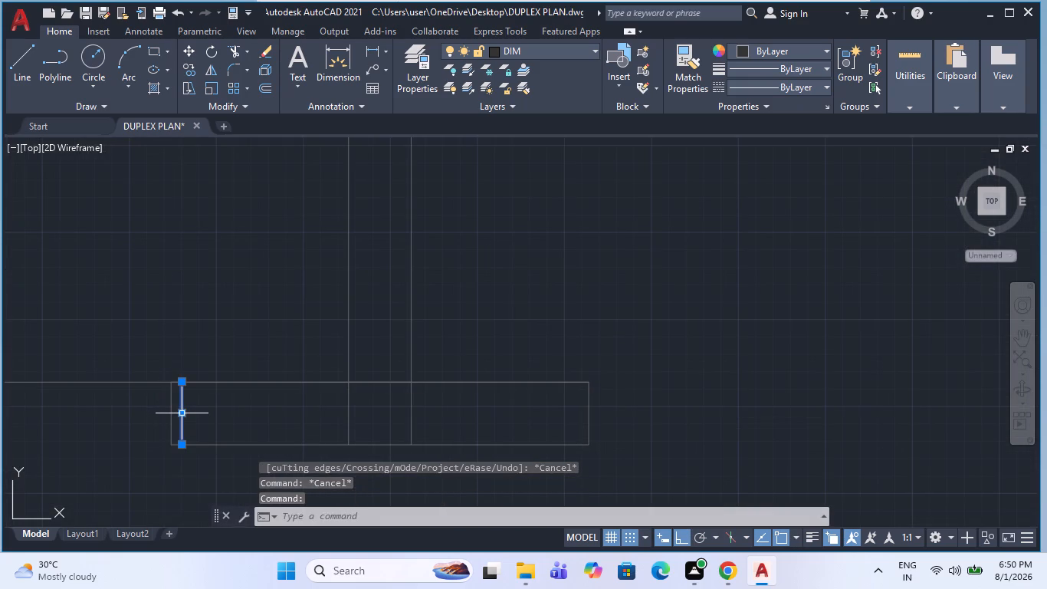
pyautogui.press('Delete')
# Erase the horizontal line extending outward from the top of the left footing.
pyautogui.click(120, 410)
pyautogui.click(85, 353)
pyautogui.scroll(-1, 94, 374)
pyautogui.press('Delete')
# Trim the two wall lines where they run inside the left footing.
pyautogui.scroll(-3, 150, 377)
pyautogui.scroll(2, 146, 404)
pyautogui.write('TR')
pyautogui.press('space')
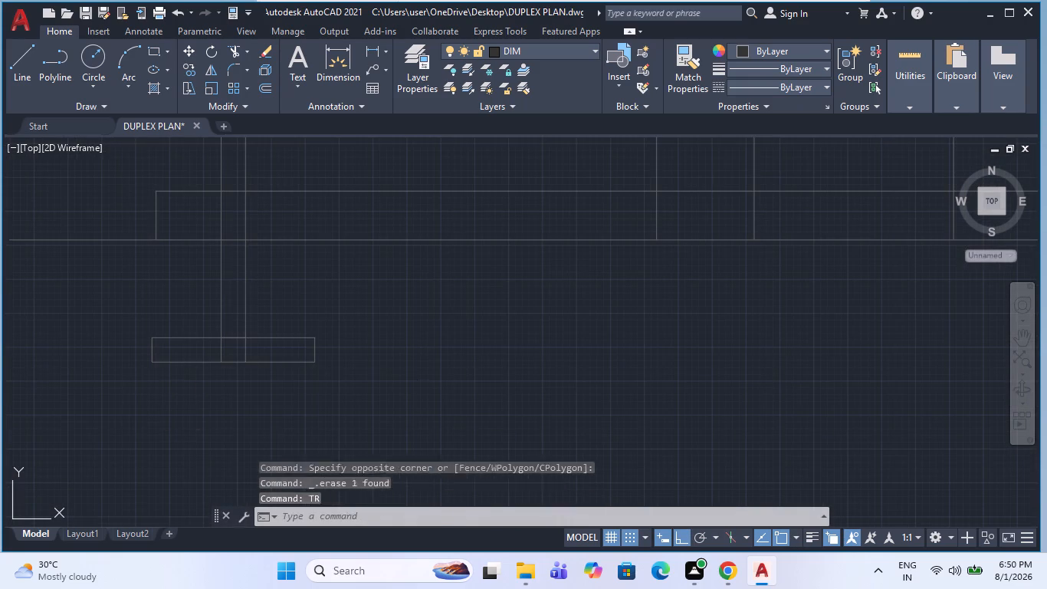
pyautogui.click(202, 354)
pyautogui.click(251, 346)
pyautogui.press('`')
pyautogui.scroll(-3, 179, 361)
pyautogui.press('Escape')
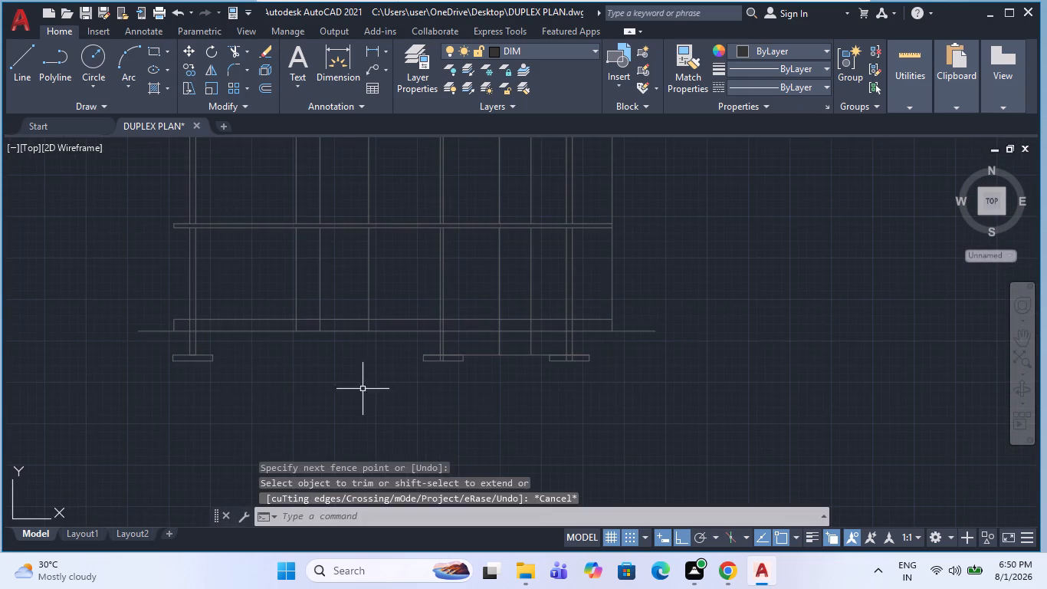
# Trim the two wall lines where they run inside the middle footing.
pyautogui.press('Escape')
pyautogui.scroll(2, 425, 371)
pyautogui.press('space')
pyautogui.scroll(2, 471, 339)
pyautogui.click(437, 356)
pyautogui.click(481, 350)
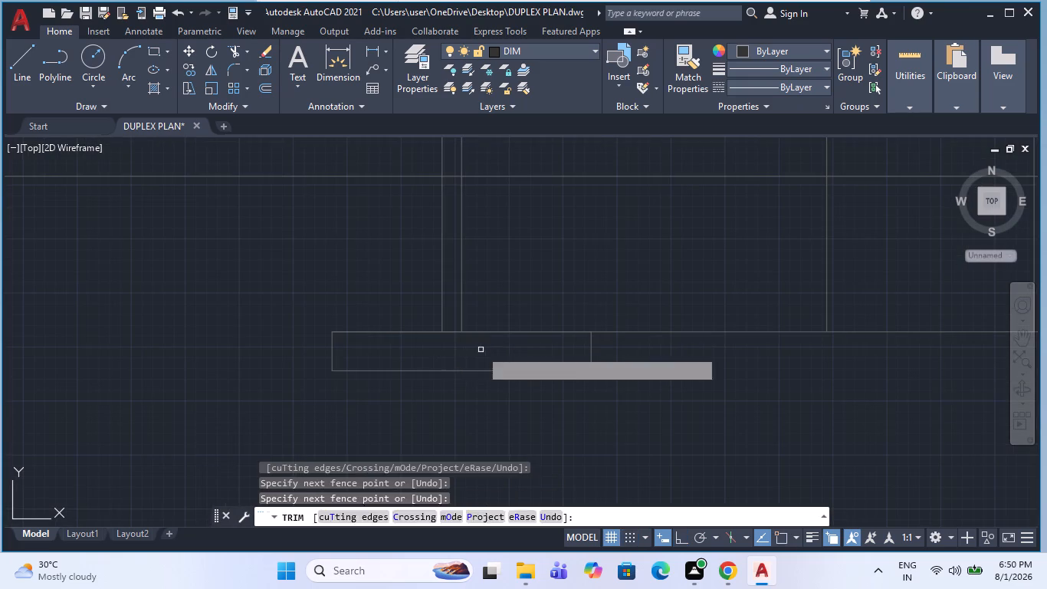
pyautogui.press('Escape')
# Erase the horizontal line joining the tops of the middle and right footings.
pyautogui.scroll(-2, 379, 348)
pyautogui.click(547, 365)
pyautogui.click(527, 327)
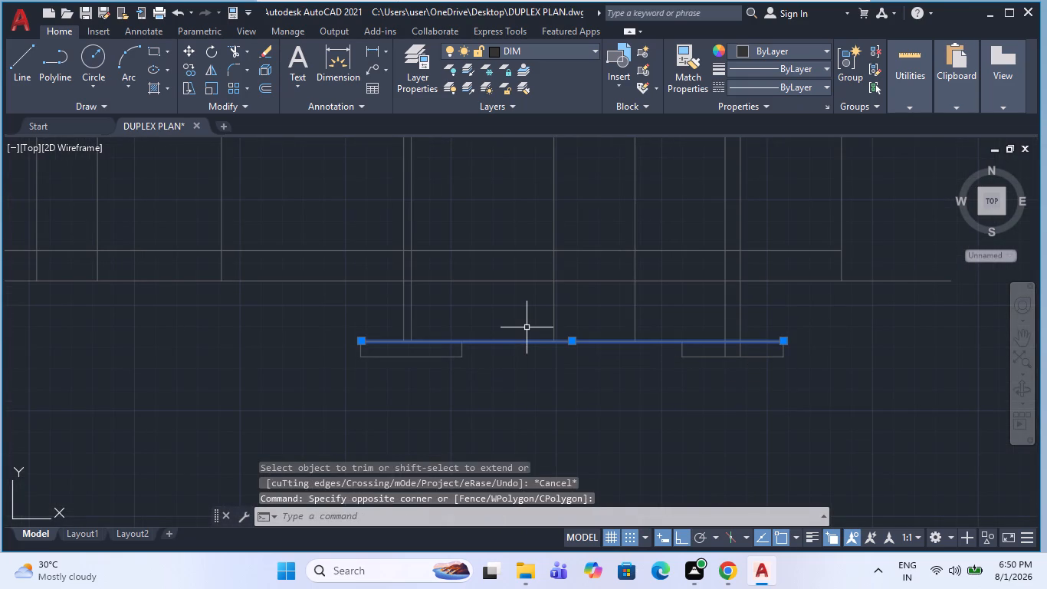
pyautogui.press('Delete')
# Trim the two vertical lines between the middle and right footings back to the ground line.
pyautogui.scroll(-2, 455, 342)
pyautogui.write('TR')
pyautogui.press('space')
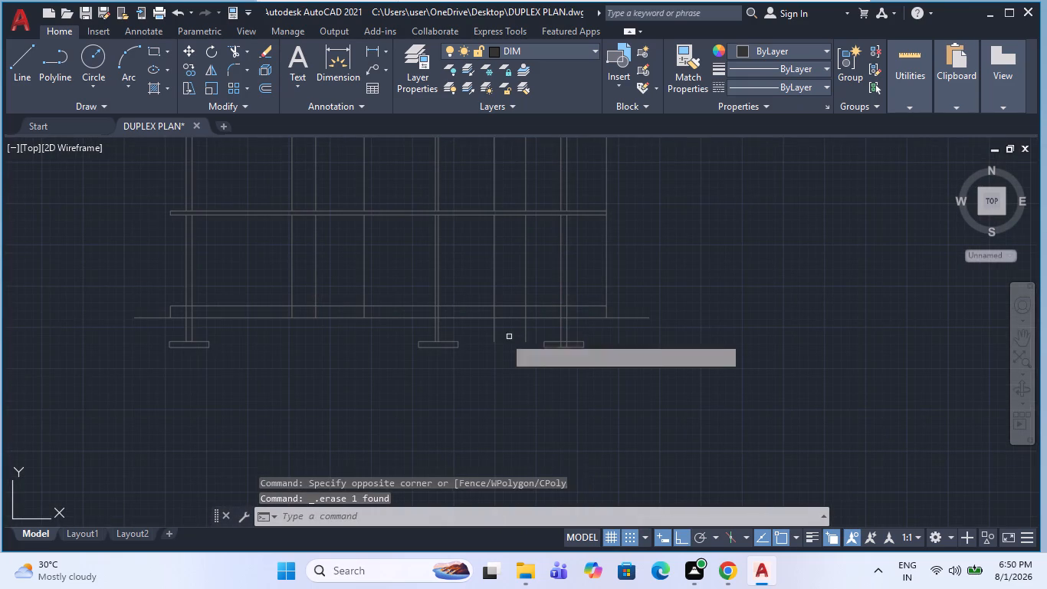
pyautogui.click(480, 333)
pyautogui.click(530, 330)
pyautogui.press('Escape')
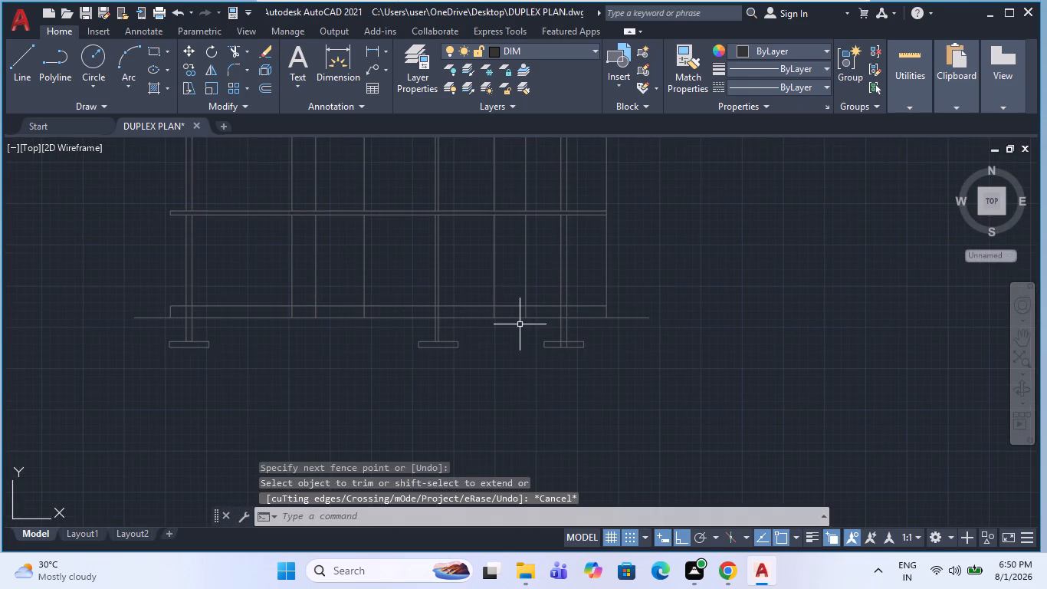
# Trim the five intermediate vertical lines out of the plinth band between the floor line and the ground line.
pyautogui.scroll(1, 520, 325)
pyautogui.press('space')
pyautogui.click(466, 304)
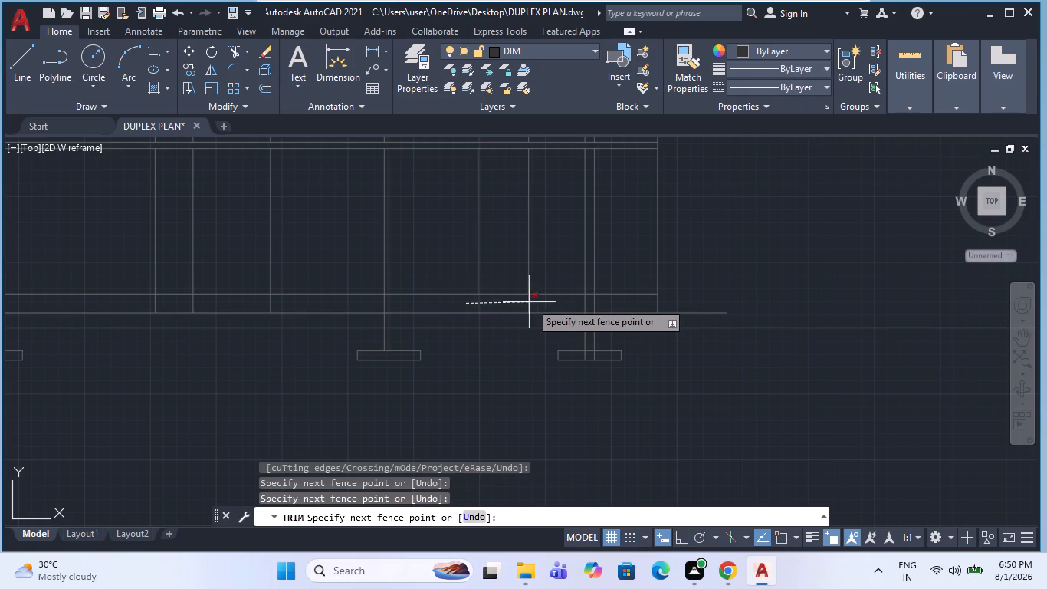
pyautogui.click(547, 304)
pyautogui.scroll(-1, 566, 327)
pyautogui.scroll(3, 333, 309)
pyautogui.click(313, 316)
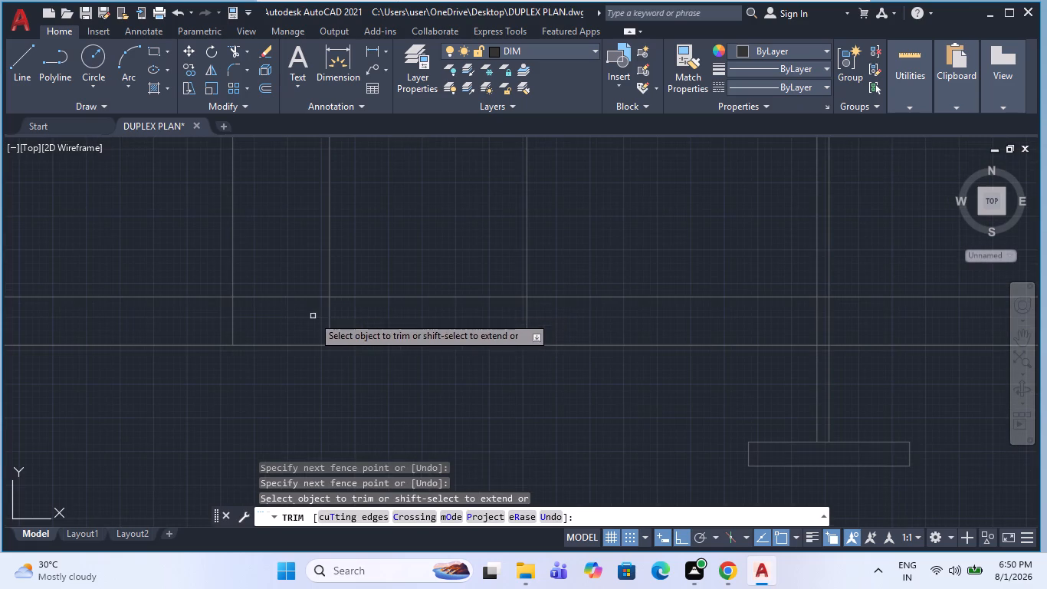
pyautogui.click(533, 318)
pyautogui.scroll(-3, 484, 338)
pyautogui.scroll(2, 424, 336)
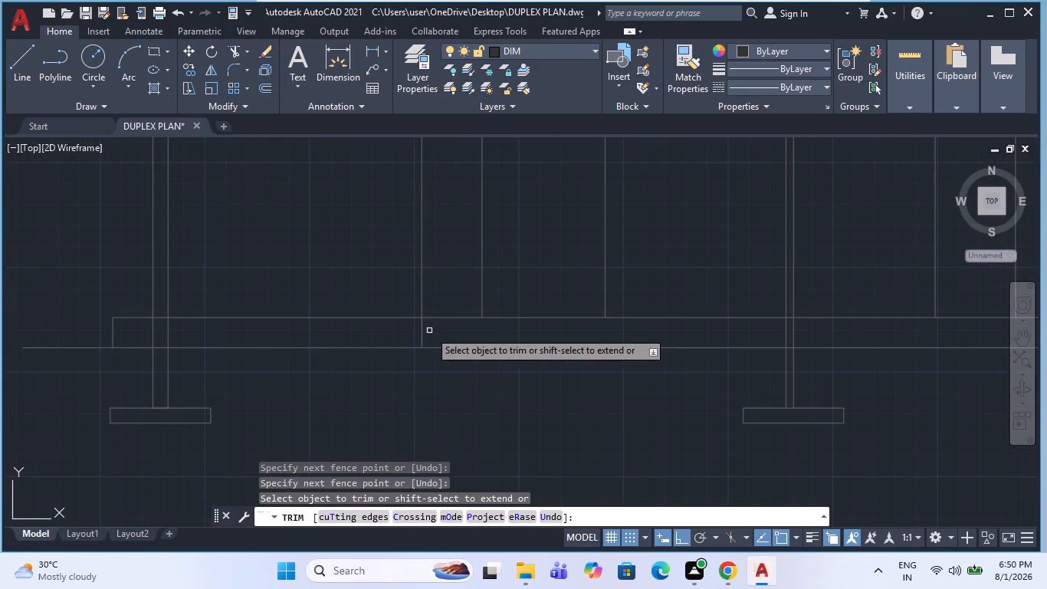
pyautogui.click(421, 334)
pyautogui.press('Escape')
pyautogui.scroll(-2, 381, 329)
pyautogui.press('Escape')
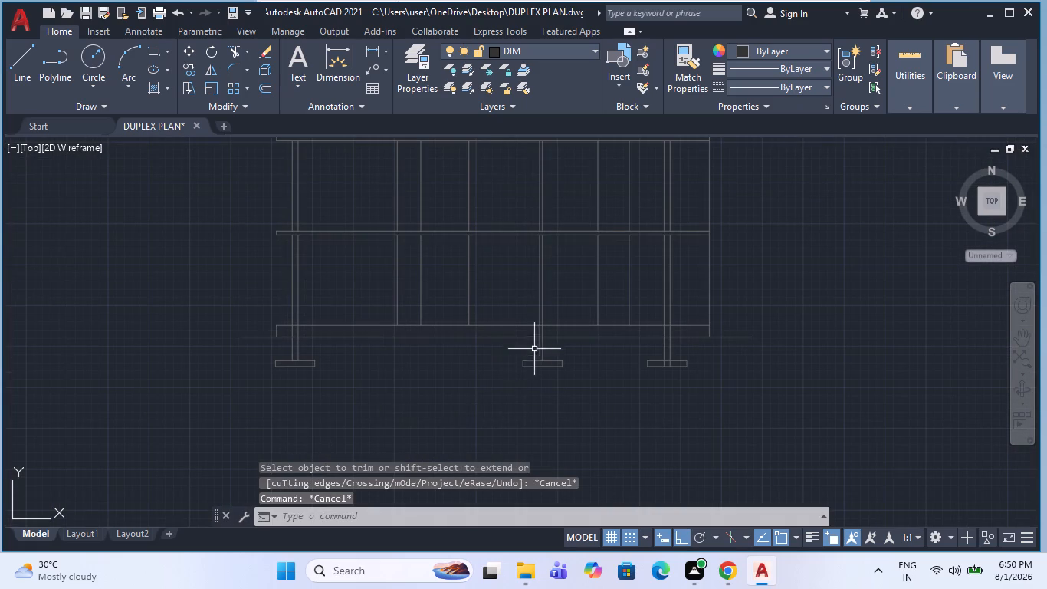
# Trim the vertical wall lines inside the parapet band above the roof slab, including the outer line of the left wall.
pyautogui.scroll(-2, 501, 356)
pyautogui.scroll(1, 488, 289)
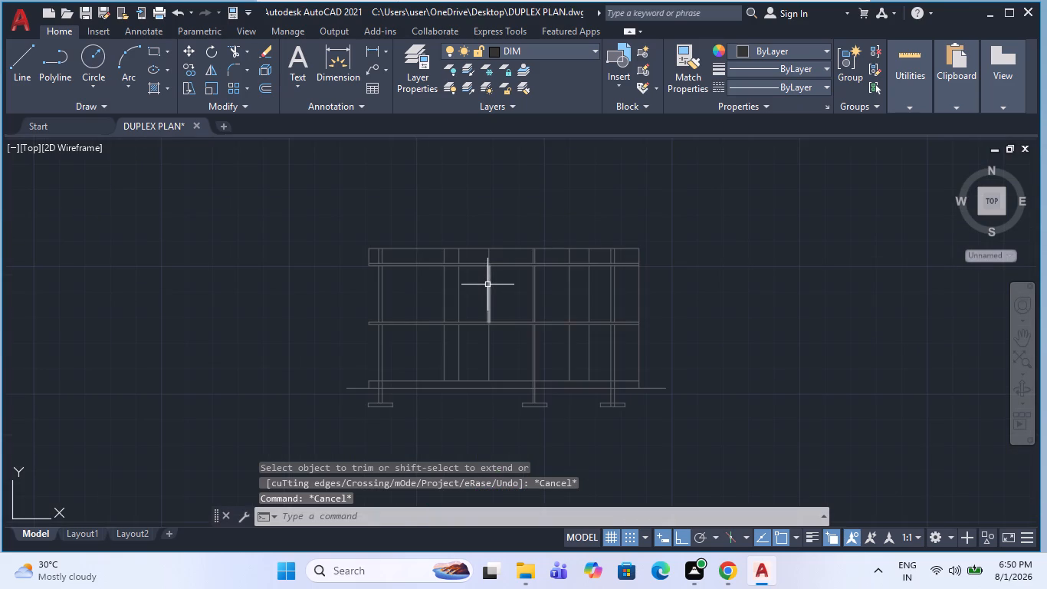
pyautogui.press('t')
pyautogui.press('r')
pyautogui.press('space')
pyautogui.scroll(4, 405, 246)
pyautogui.click(431, 316)
pyautogui.scroll(-3, 367, 295)
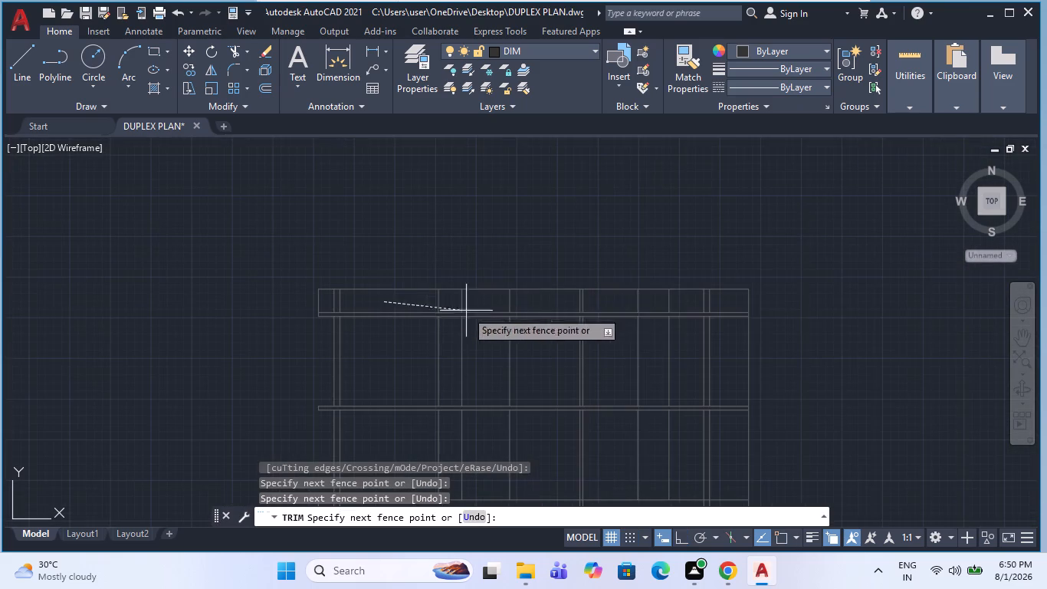
pyautogui.click(714, 299)
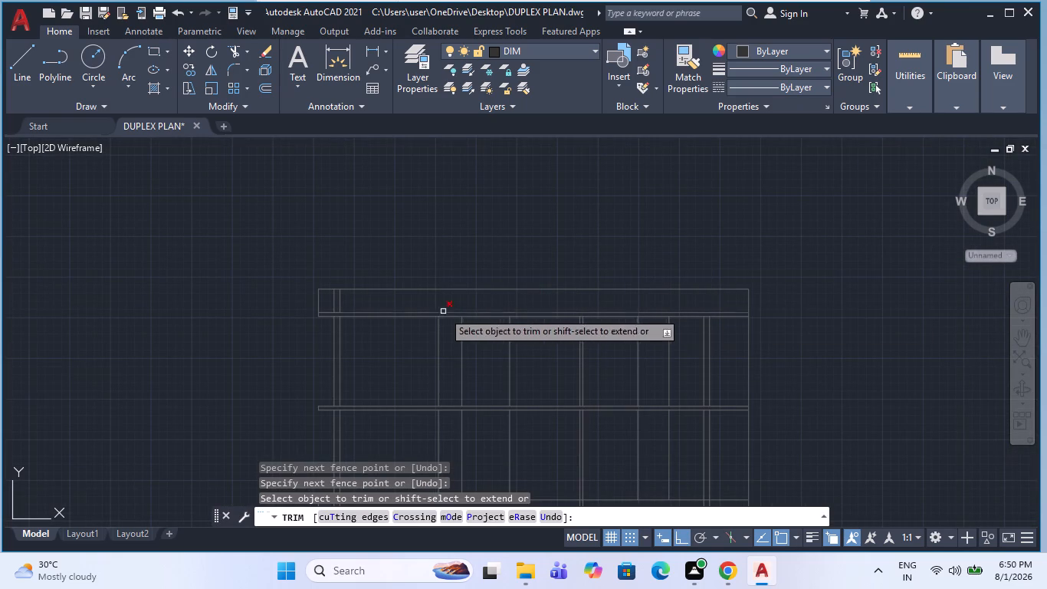
pyautogui.click(329, 300)
pyautogui.click(339, 300)
pyautogui.press('Escape')
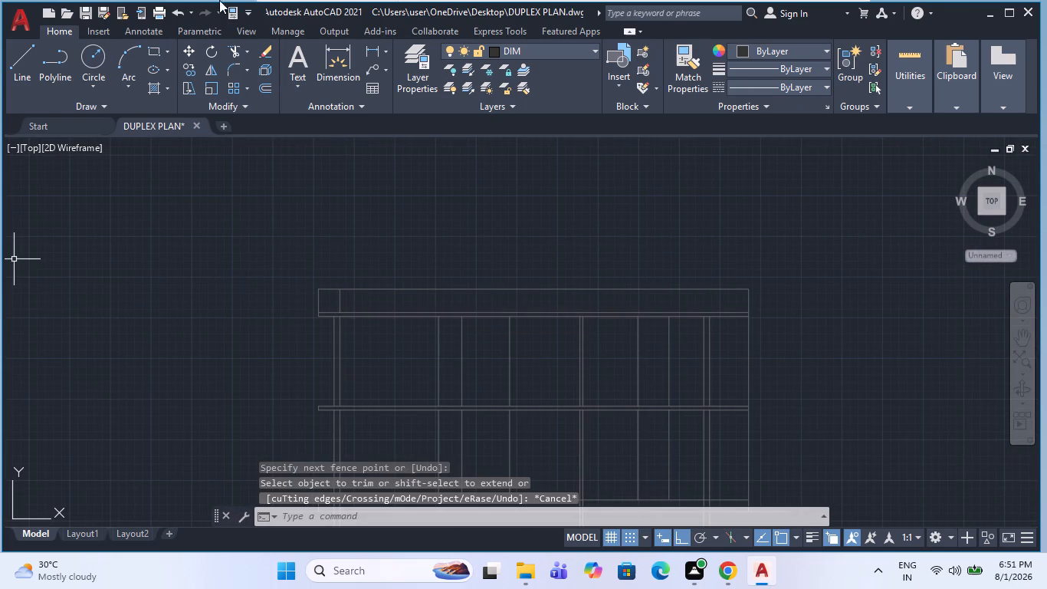
# Trim the section's right outer vertical line between the slabs on both the first-floor and ground-floor storeys.
pyautogui.scroll(-1, 624, 216)
pyautogui.scroll(1, 661, 276)
pyautogui.press('space')
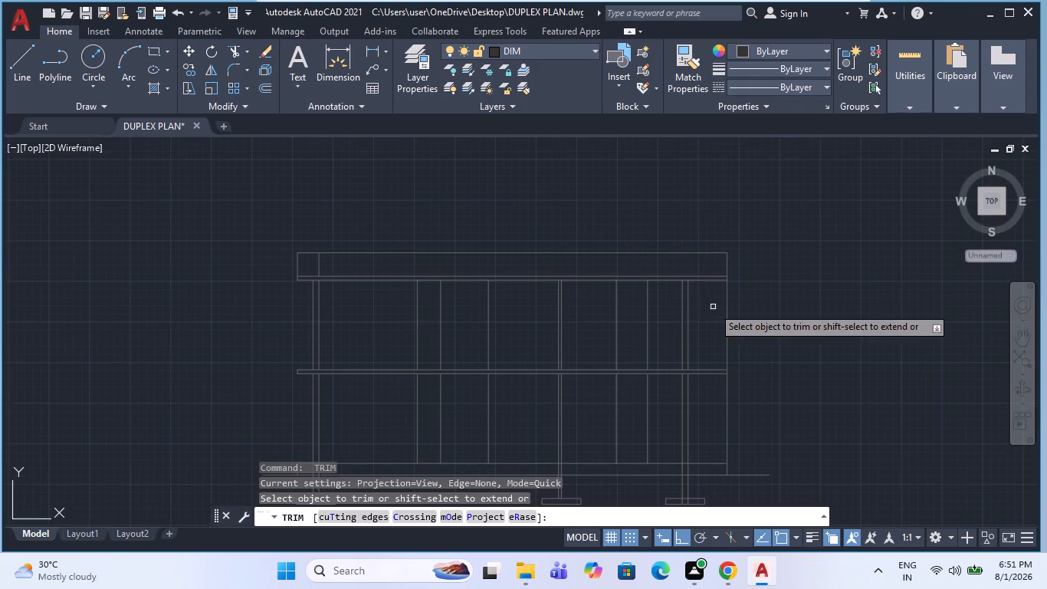
pyautogui.click(721, 321)
pyautogui.click(747, 337)
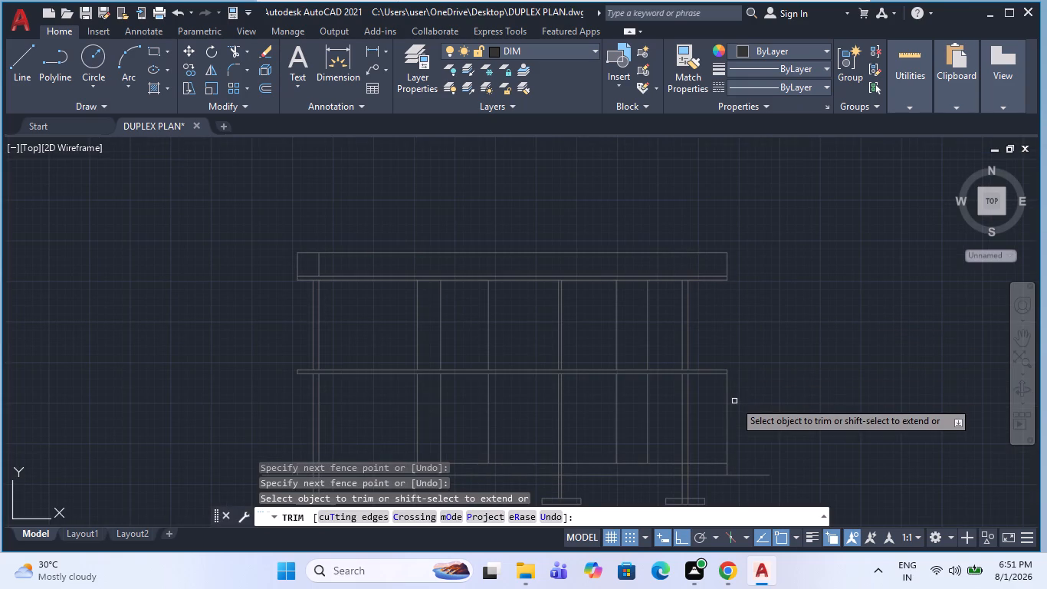
pyautogui.click(722, 411)
pyautogui.click(760, 407)
pyautogui.scroll(-3, 706, 219)
pyautogui.scroll(2, 711, 245)
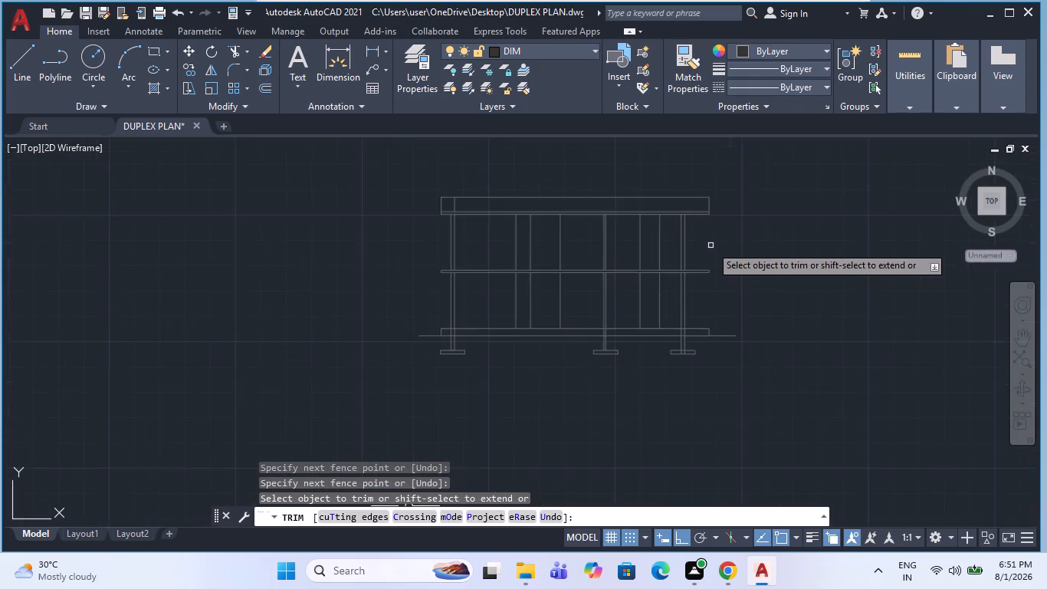
pyautogui.scroll(2, 703, 256)
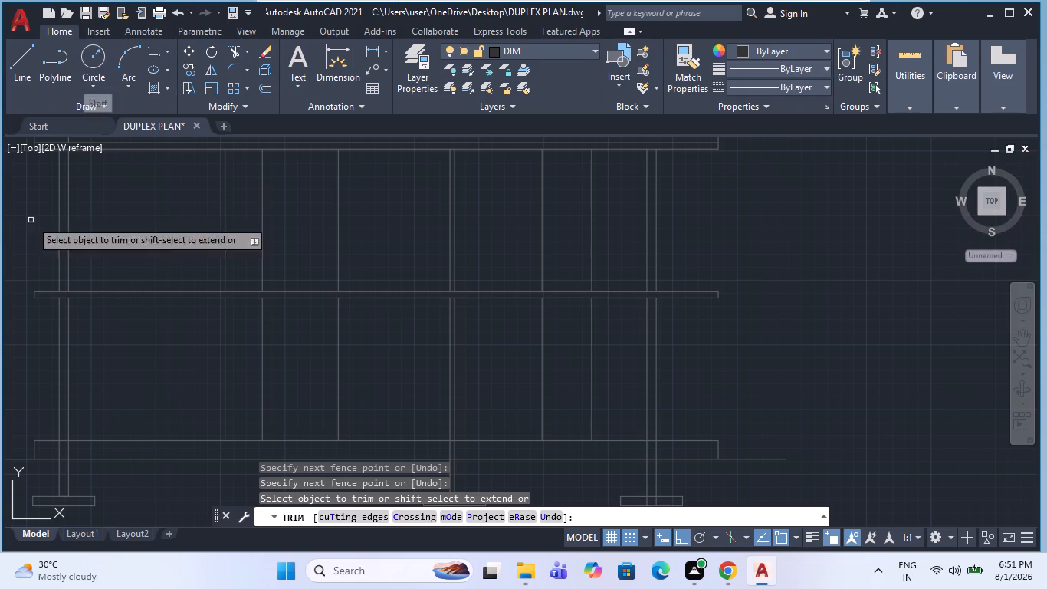
pyautogui.scroll(-1, 456, 315)
pyautogui.press('Escape')
pyautogui.press('Escape')
pyautogui.press('Escape')
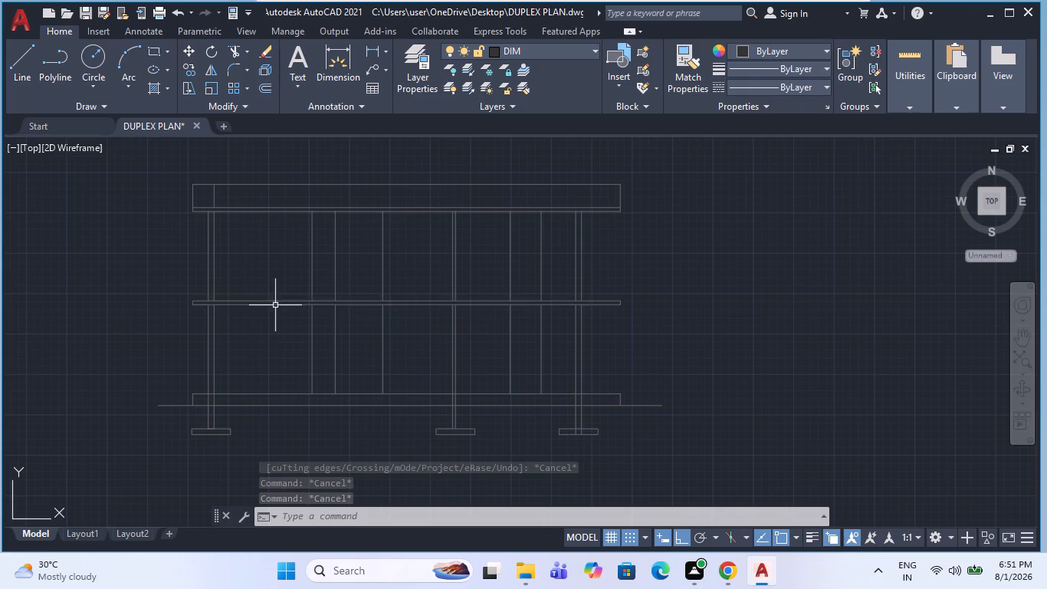
# Examine the trimmed section and the ground floor plan around the staircase, toilet and bedroom.
pyautogui.moveTo(379, 262); pyautogui.dragTo(470, 248, button='middle')
pyautogui.moveTo(409, 304); pyautogui.dragTo(428, 277, button='middle')
pyautogui.scroll(2, 412, 280)
pyautogui.moveTo(432, 280); pyautogui.dragTo(392, 318, button='middle')
pyautogui.scroll(-1, 390, 291)
pyautogui.press('Escape')
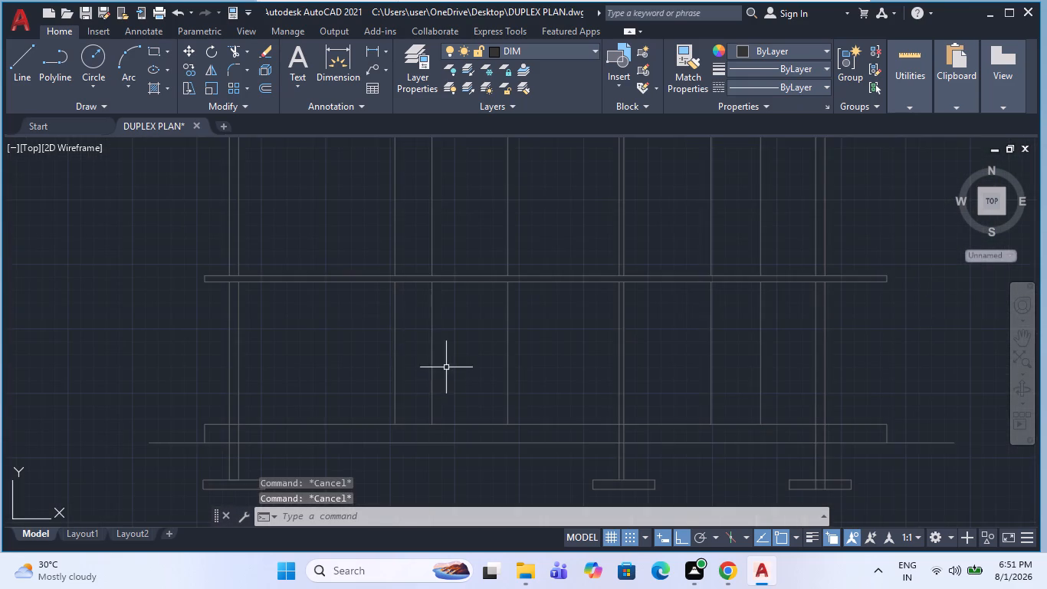
pyautogui.scroll(-1, 425, 359)
pyautogui.press('Escape')
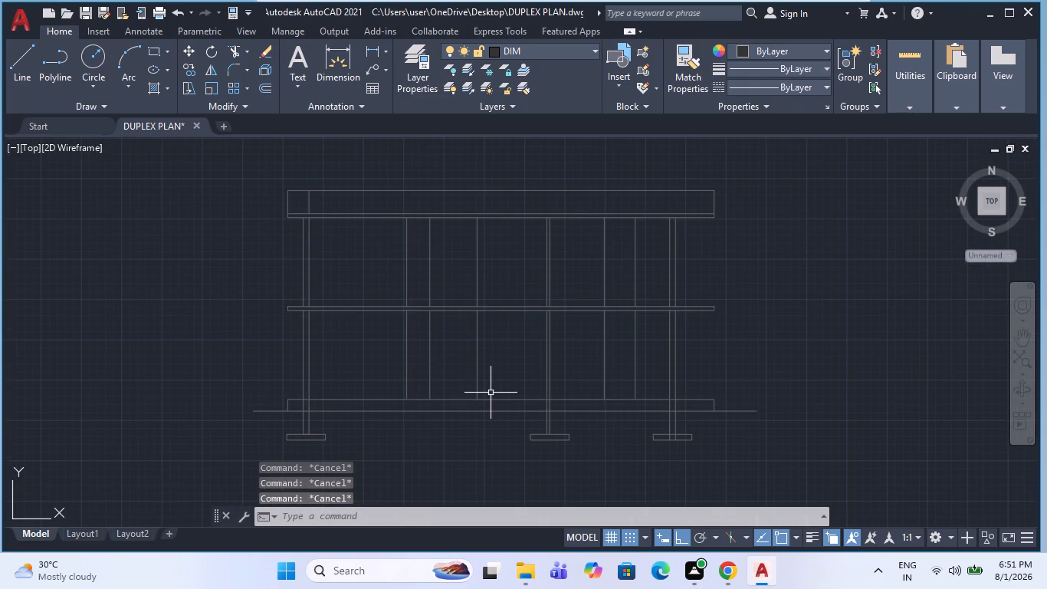
pyautogui.moveTo(508, 401); pyautogui.dragTo(510, 387, button='middle')
pyautogui.scroll(-4, 490, 364)
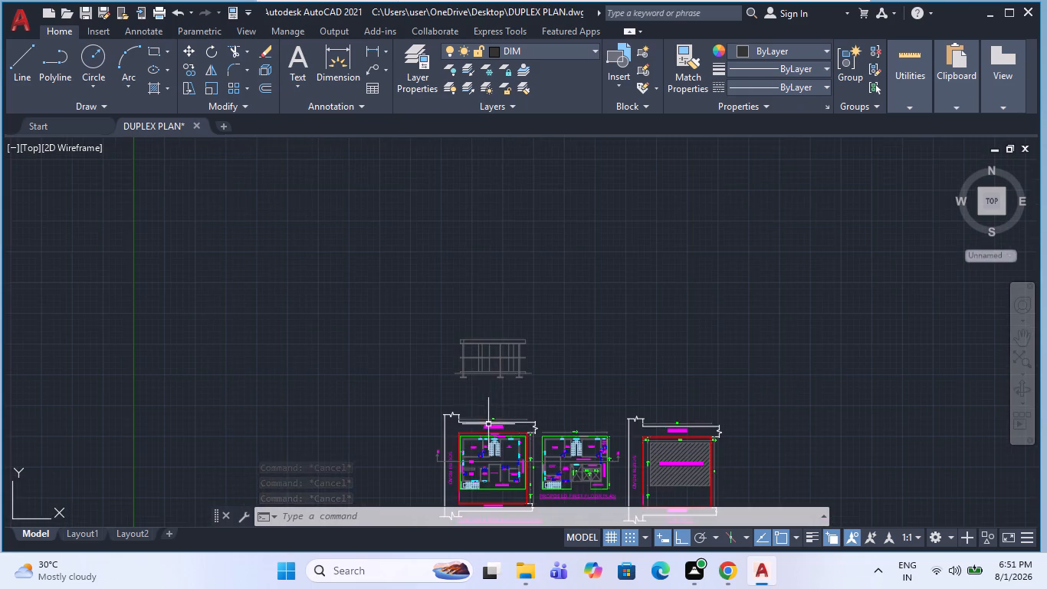
pyautogui.scroll(4, 483, 467)
pyautogui.scroll(3, 507, 407)
pyautogui.scroll(-4, 486, 380)
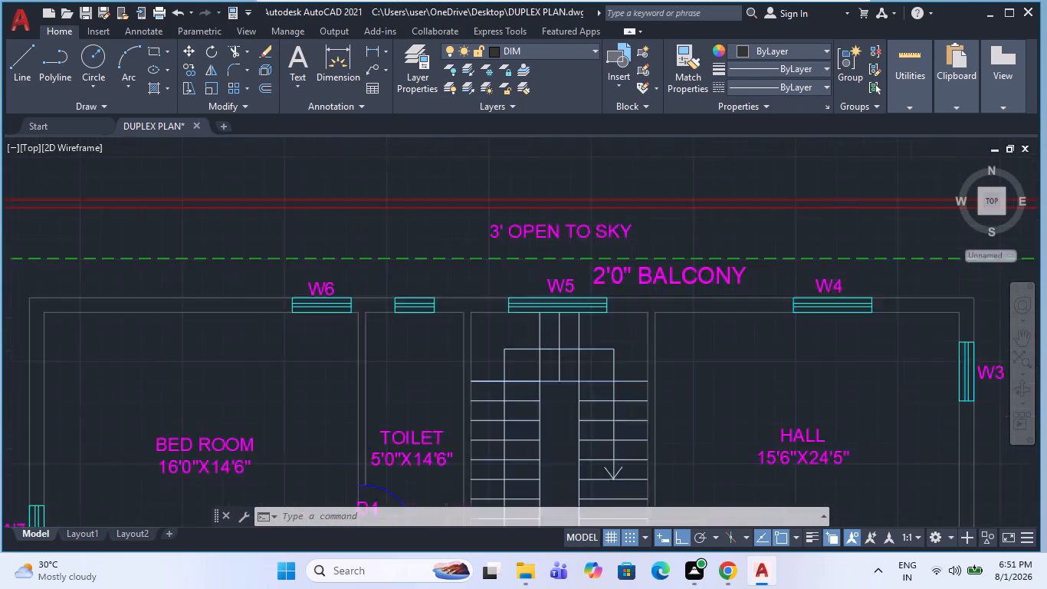
# Measure the ground-floor horizontal distance between the intermediate vertical line and the middle wall to its right.
pyautogui.scroll(-2, 486, 380)
pyautogui.scroll(3, 514, 266)
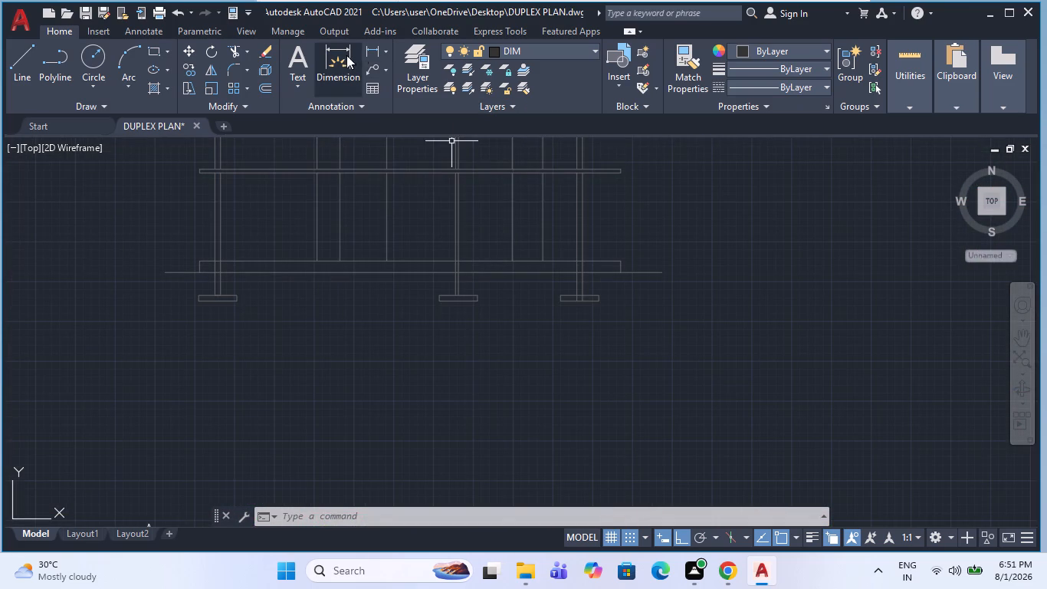
pyautogui.click(368, 47)
pyautogui.click(385, 228)
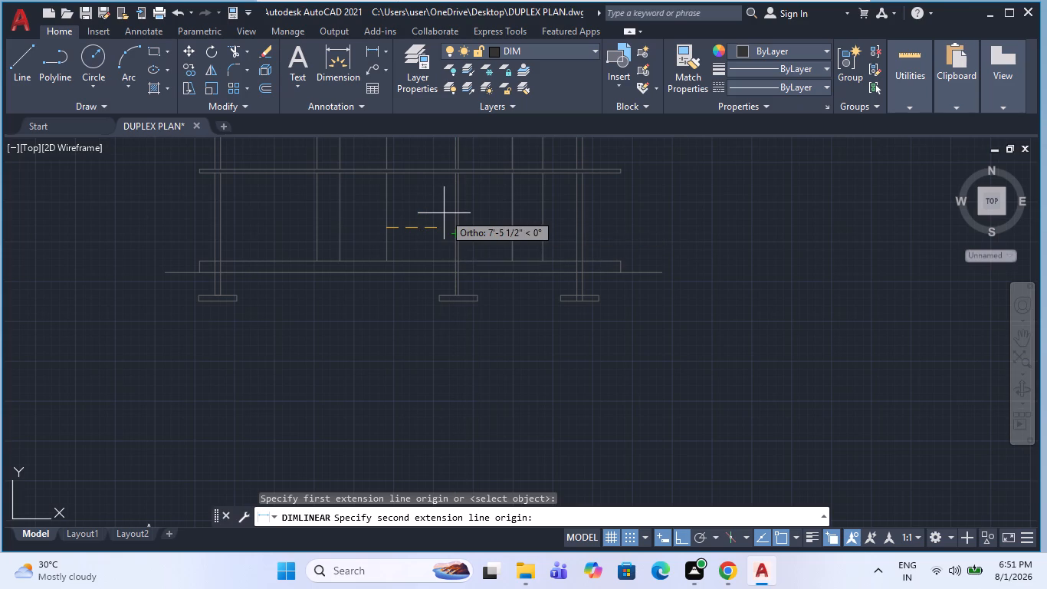
pyautogui.scroll(4, 444, 213)
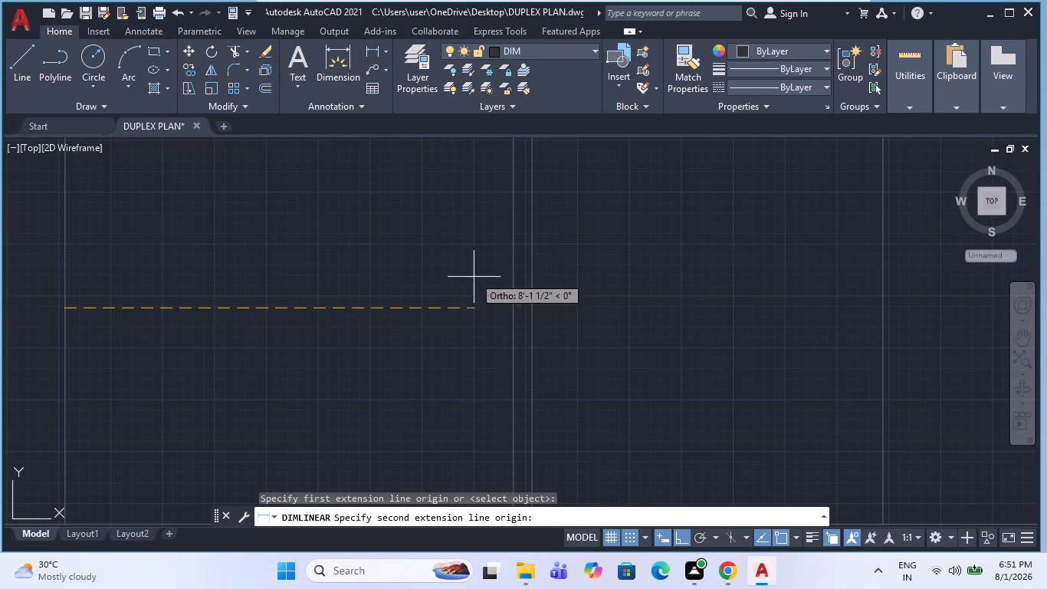
pyautogui.click(514, 307)
pyautogui.scroll(-2, 488, 318)
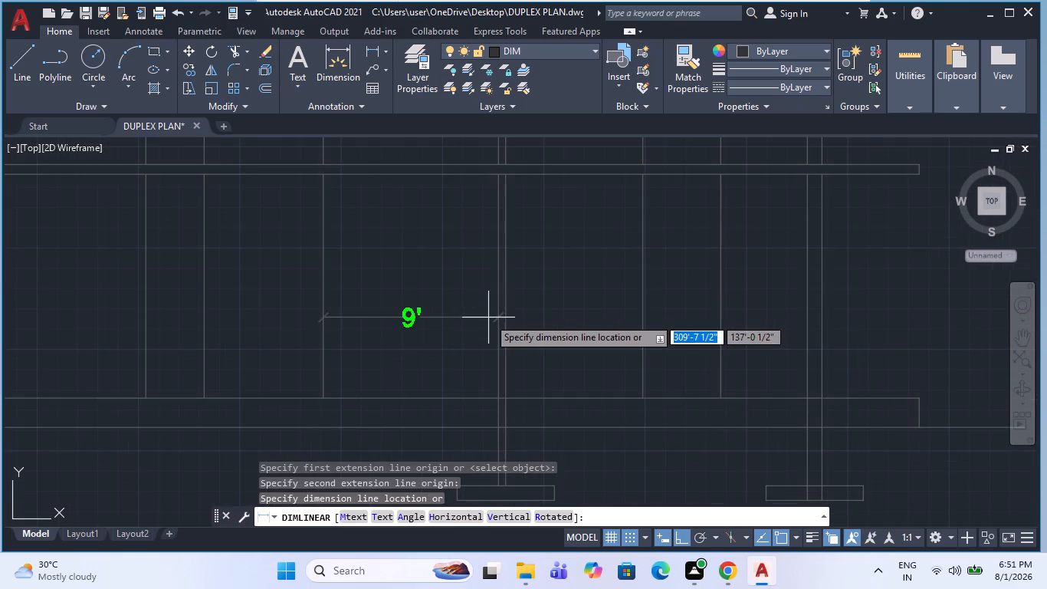
pyautogui.press('Escape')
# Offset the ground-floor intermediate vertical line nearest the middle wall 4.5 inches to the left, forming a thin wall.
pyautogui.press('o')
pyautogui.press('Return')
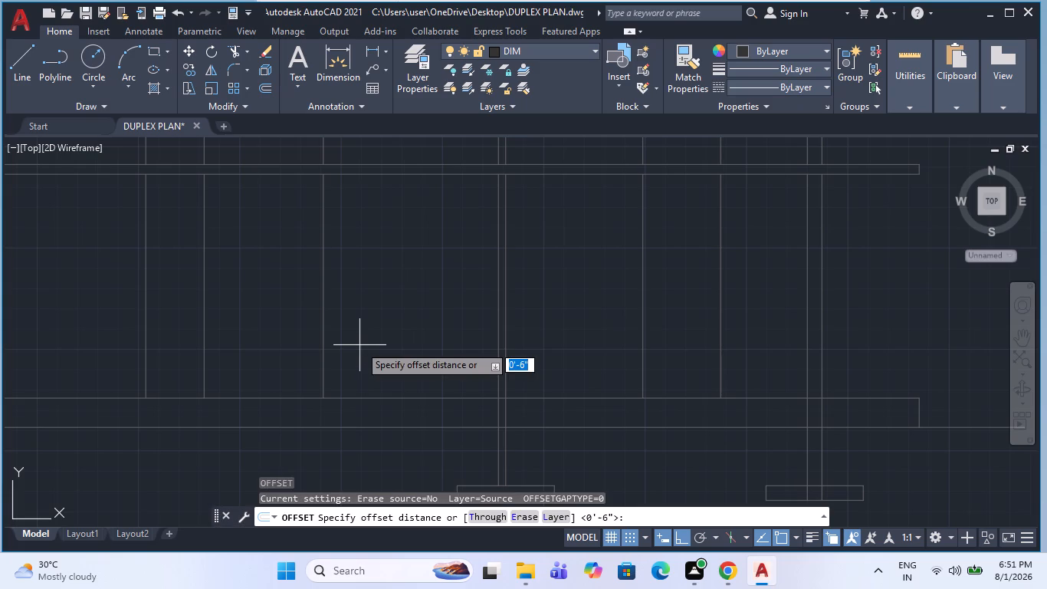
pyautogui.write('4.5')
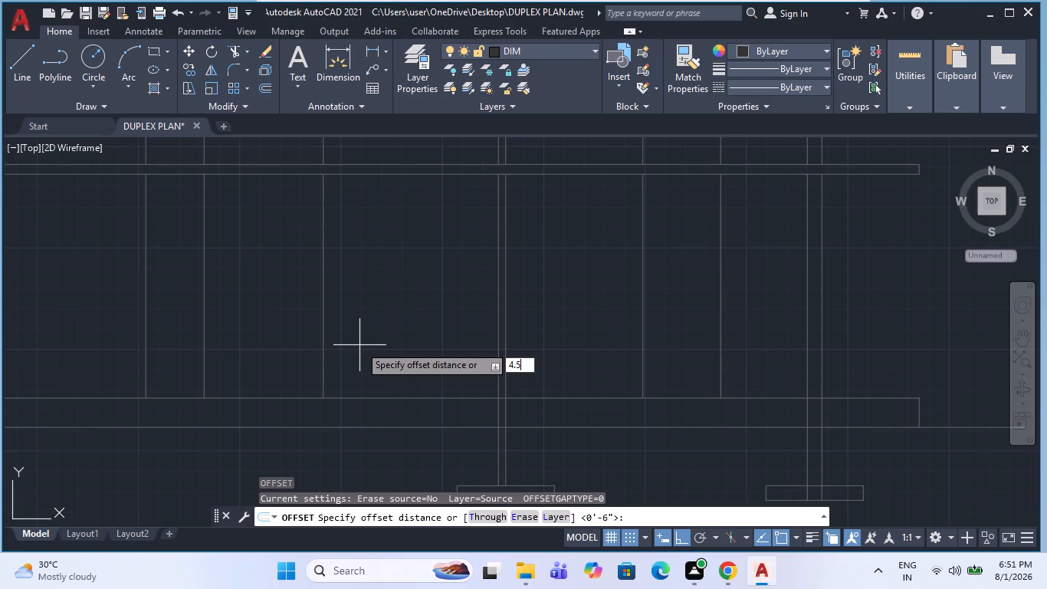
pyautogui.press('Return')
pyautogui.click(323, 321)
pyautogui.click(266, 327)
pyautogui.press('Escape')
pyautogui.scroll(-3, 335, 338)
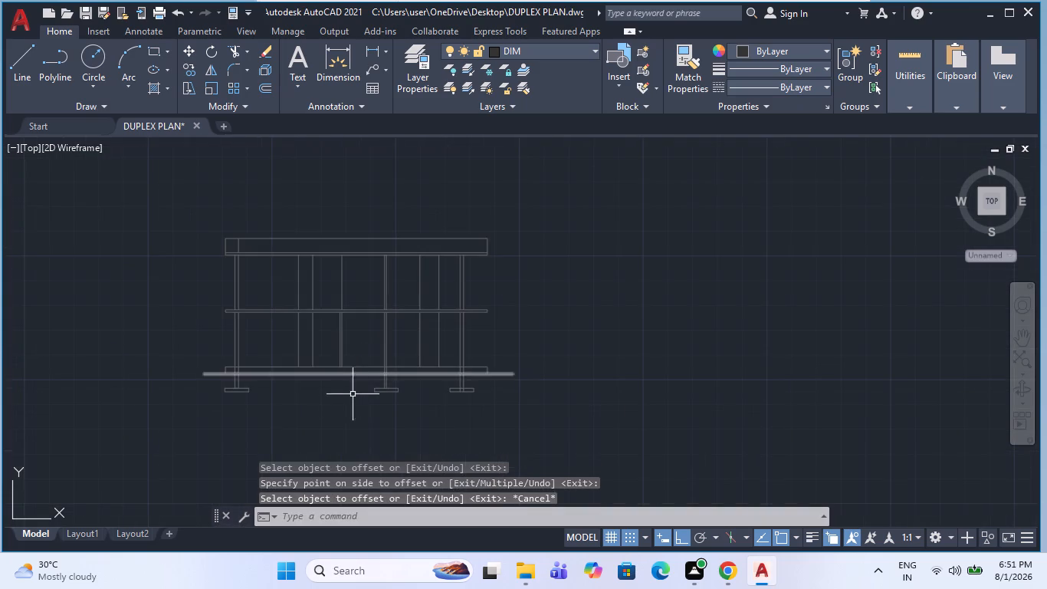
pyautogui.press('Escape')
pyautogui.scroll(2, 310, 377)
pyautogui.press('Escape')
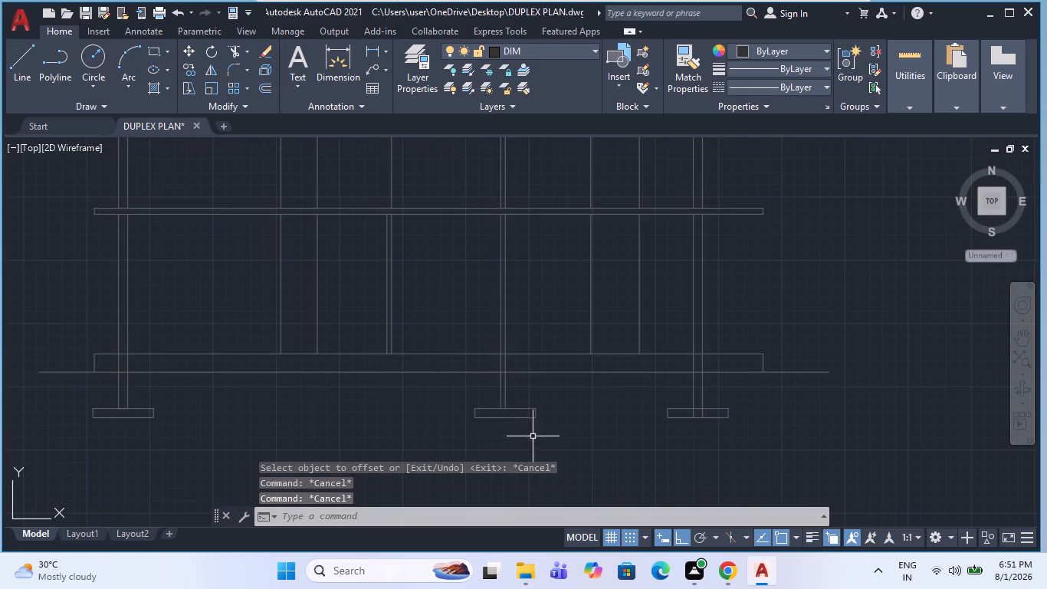
# Copy the middle wall's two ground-floor lines and footing onto the new thin wall, aligned at the slab's underside.
pyautogui.click(540, 435)
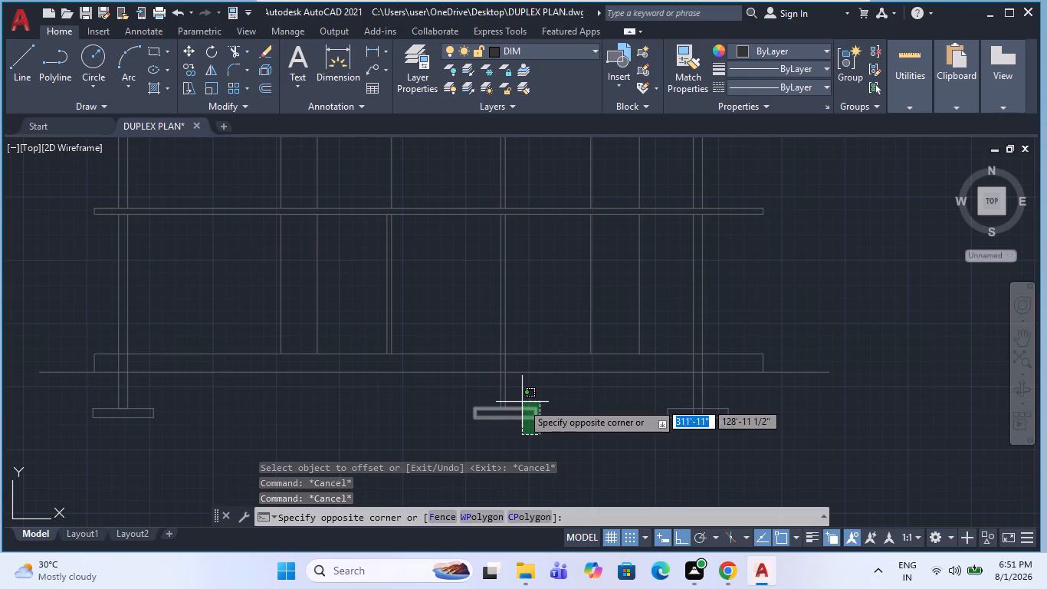
pyautogui.click(481, 403)
pyautogui.write('CO')
pyautogui.press('space')
pyautogui.scroll(2, 484, 213)
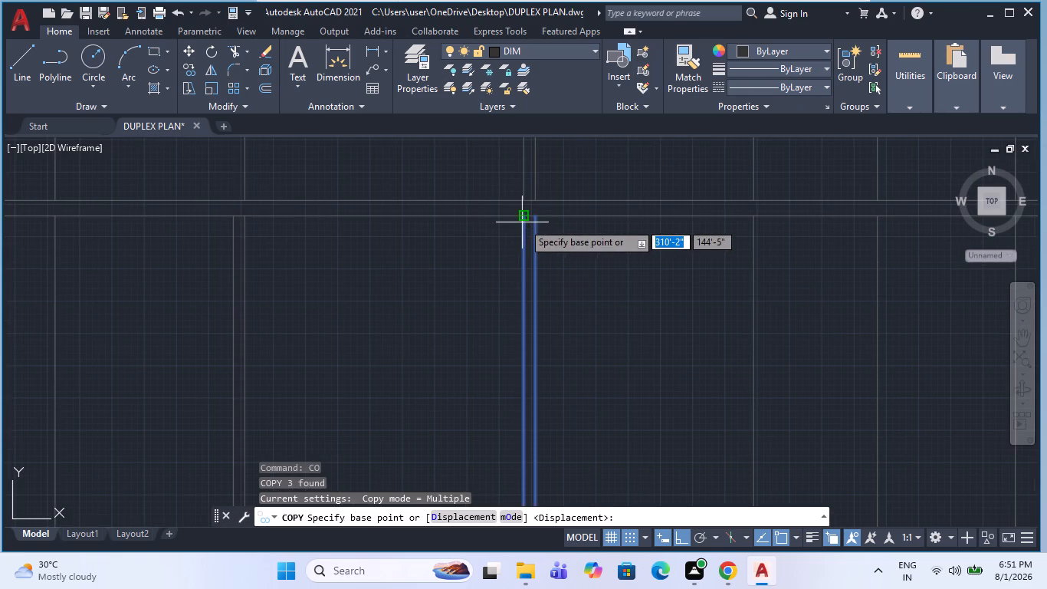
pyautogui.click(523, 222)
pyautogui.click(231, 214)
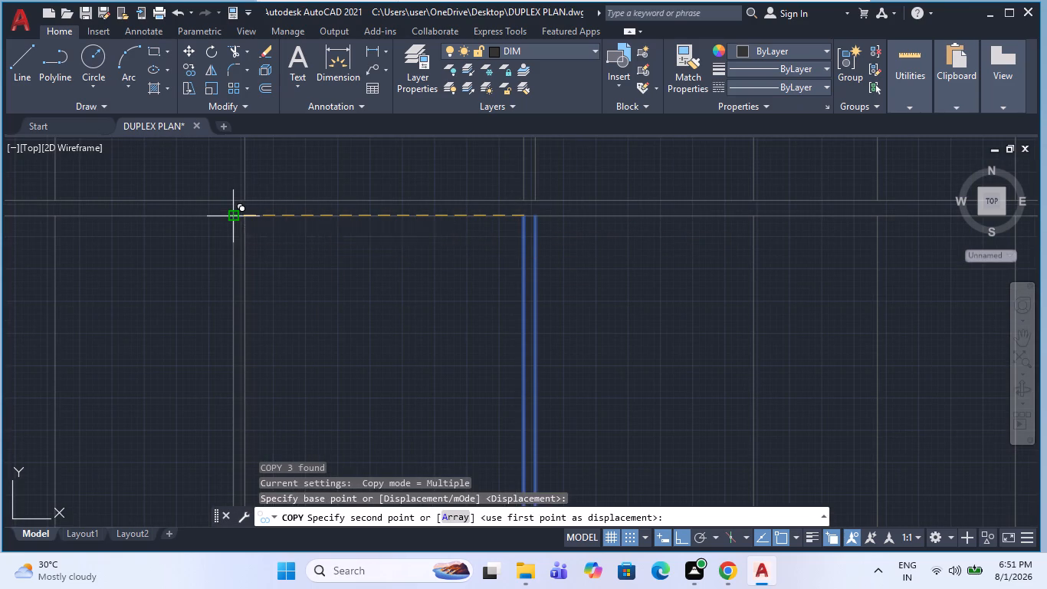
pyautogui.press('Escape')
# Erase the overlapping duplicate lines on both faces of the new thin wall.
pyautogui.click(247, 263)
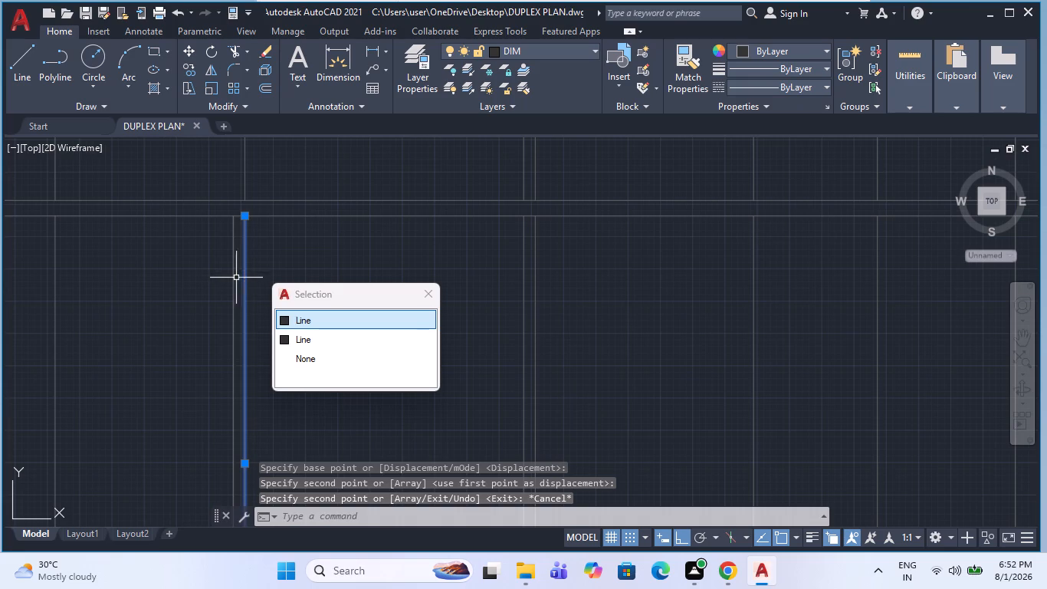
pyautogui.click(235, 278)
pyautogui.press('Delete')
pyautogui.scroll(-3, 333, 273)
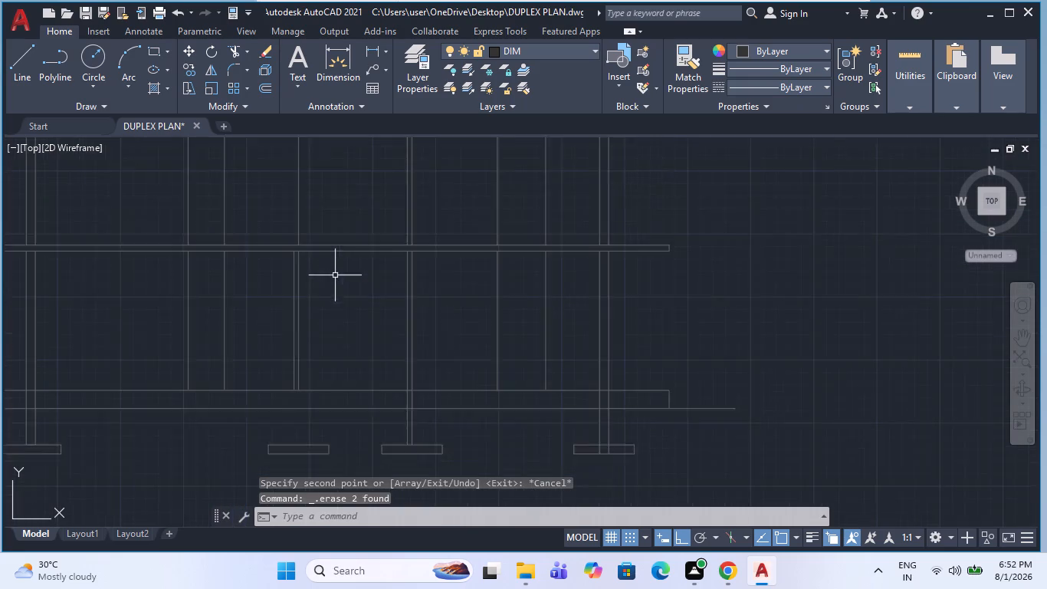
# Extend both lines of the thin wall down to the top of its new footing.
pyautogui.scroll(2, 318, 373)
pyautogui.press('Escape')
pyautogui.write('EX')
pyautogui.press('space')
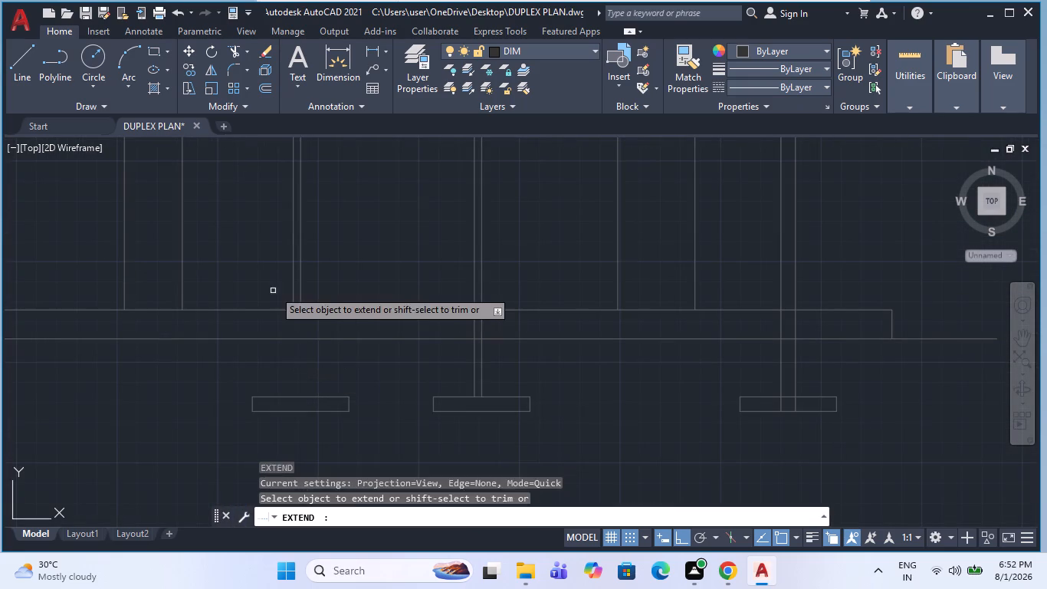
pyautogui.click(274, 288)
pyautogui.click(330, 277)
pyautogui.click(277, 284)
pyautogui.click(349, 279)
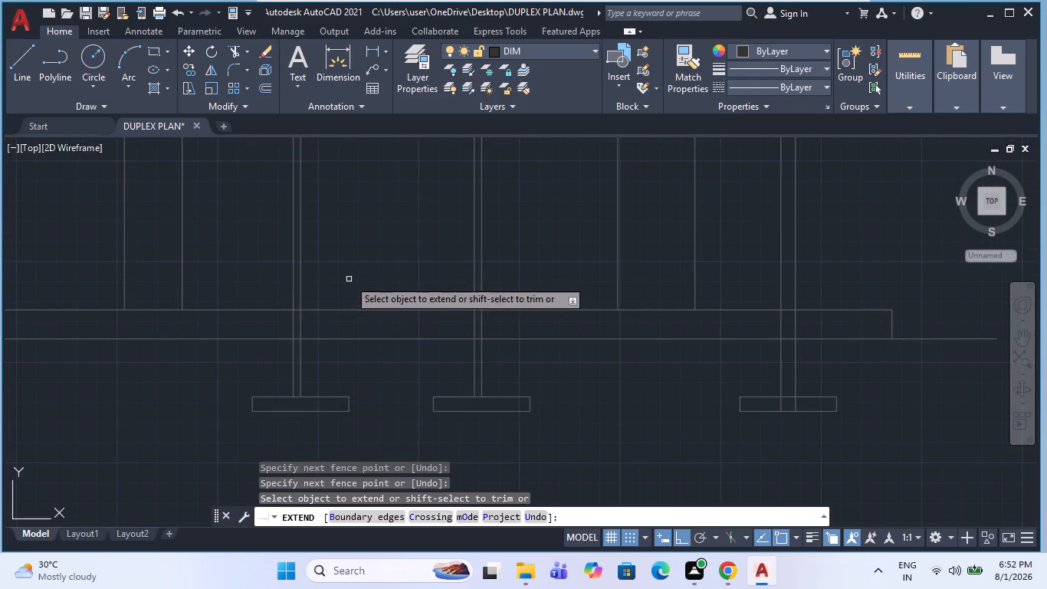
pyautogui.press('Escape')
pyautogui.scroll(-2, 382, 304)
pyautogui.press('Escape')
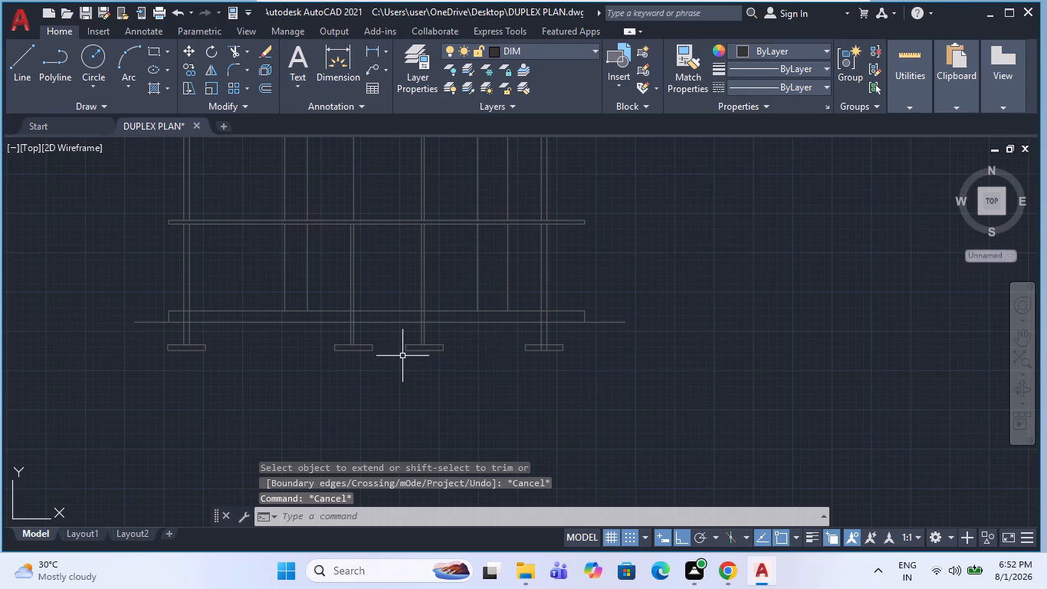
# Offset the ground-floor floor line at the plinth top upward by 7'.
pyautogui.scroll(-1, 359, 354)
pyautogui.scroll(2, 294, 333)
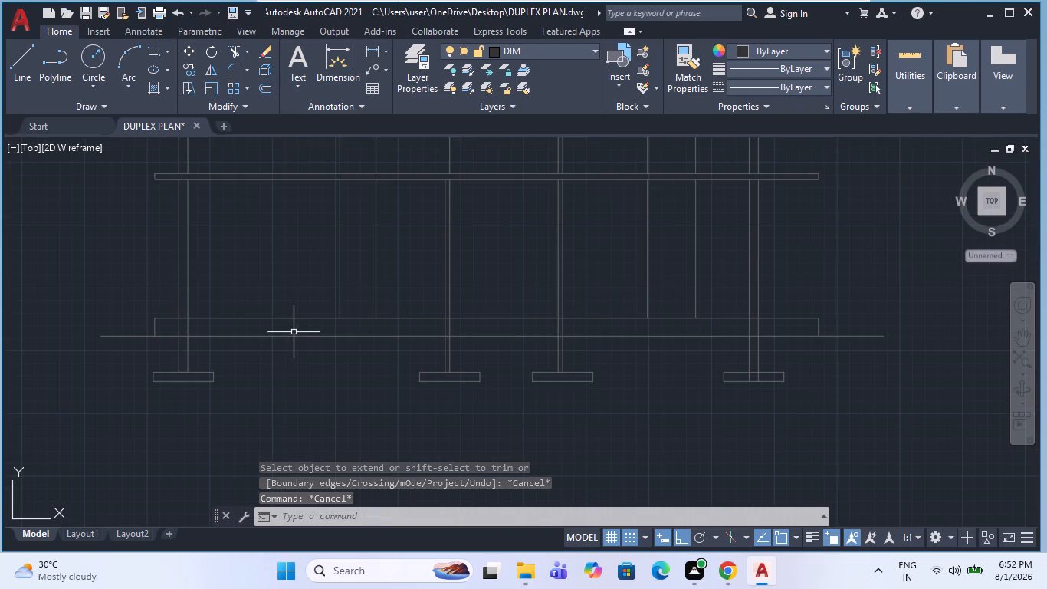
pyautogui.write('O')
pyautogui.press('space')
pyautogui.write("7'")
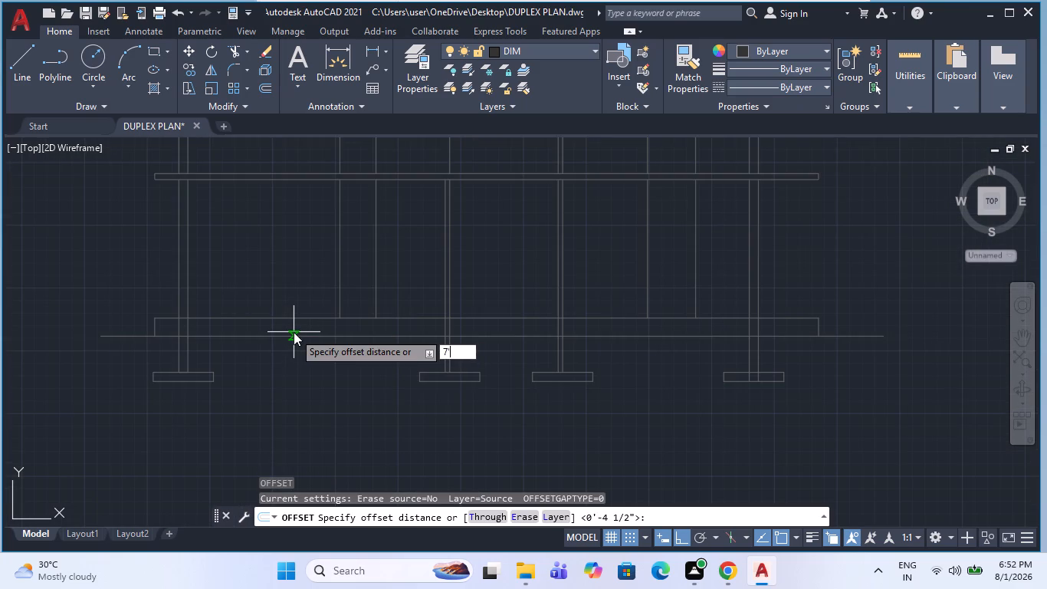
pyautogui.press('Return')
pyautogui.click(302, 317)
pyautogui.click(315, 239)
pyautogui.press('Escape')
# Trim the 7' high line and the two verticals above it to outline a door opening between the left and thin walls.
pyautogui.write('TR')
pyautogui.press('space')
pyautogui.click(310, 233)
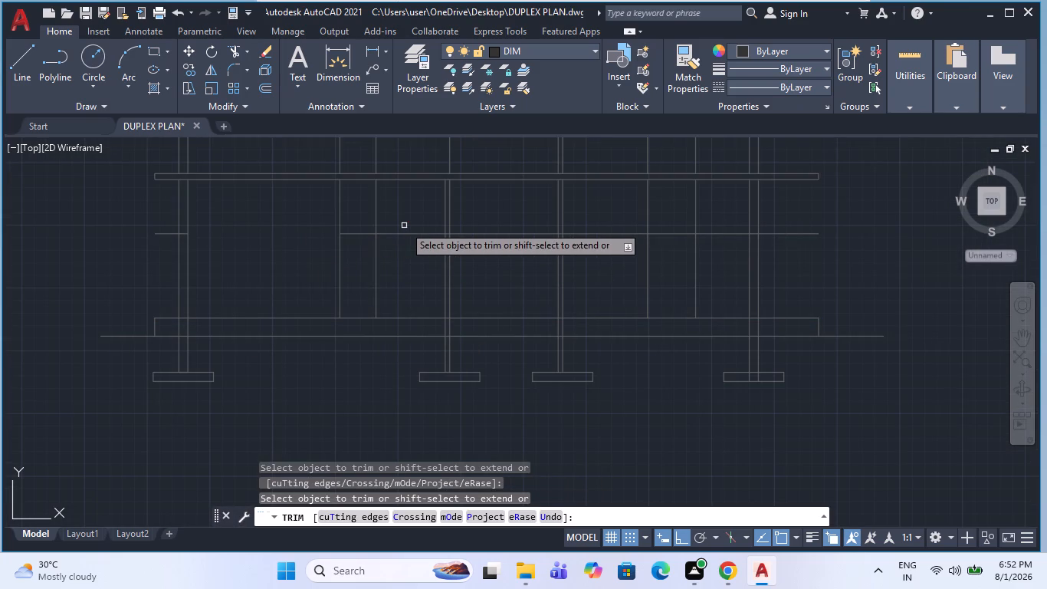
pyautogui.click(404, 225)
pyautogui.click(400, 237)
pyautogui.click(394, 213)
pyautogui.click(310, 211)
pyautogui.scroll(-1, 324, 297)
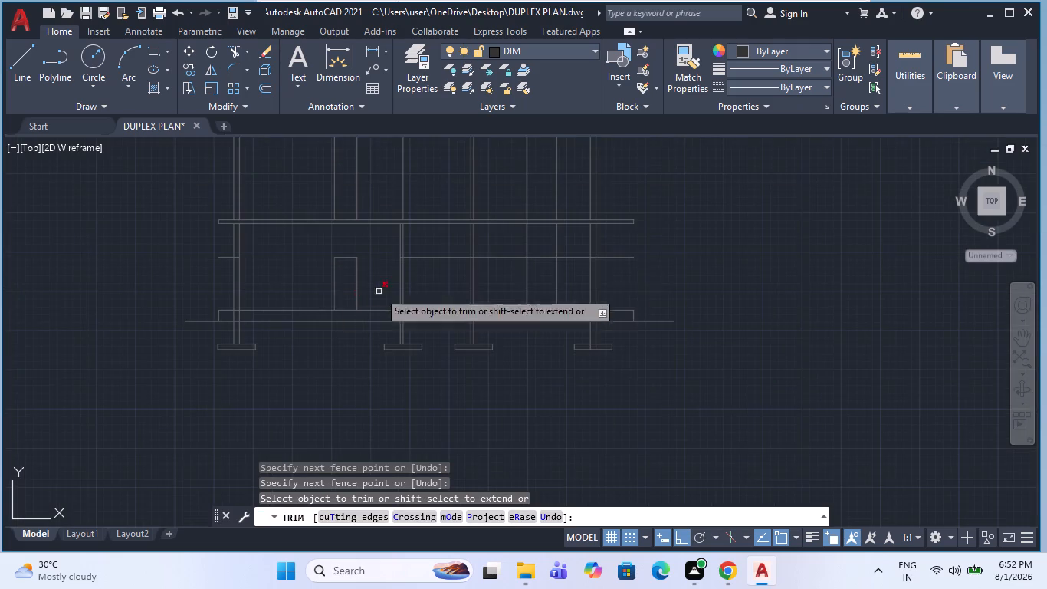
pyautogui.scroll(1, 459, 243)
pyautogui.scroll(-2, 376, 327)
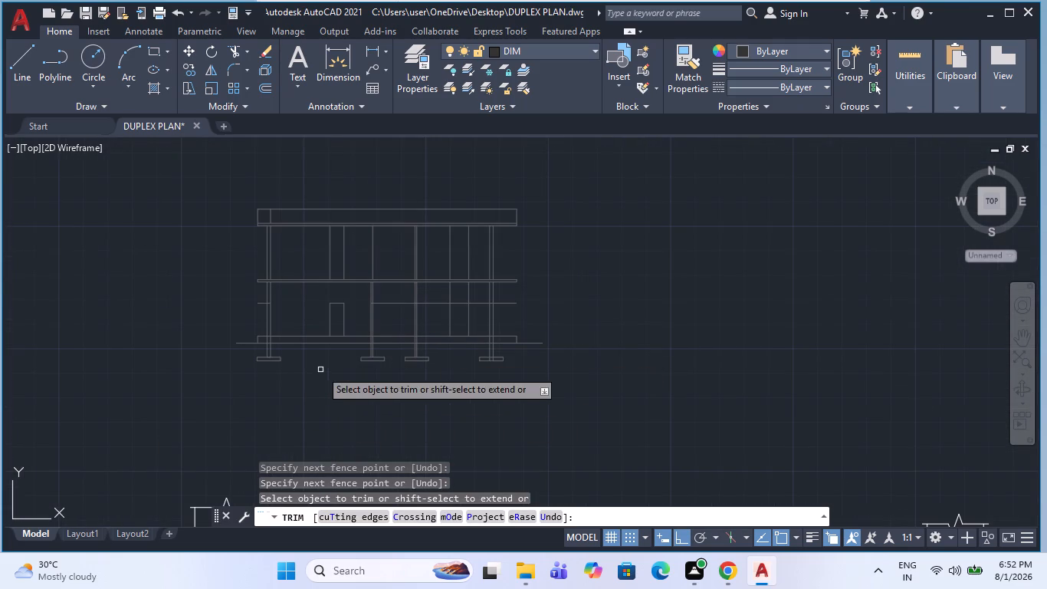
pyautogui.scroll(-1, 376, 305)
pyautogui.scroll(3, 317, 312)
pyautogui.press('Escape')
pyautogui.click(491, 334)
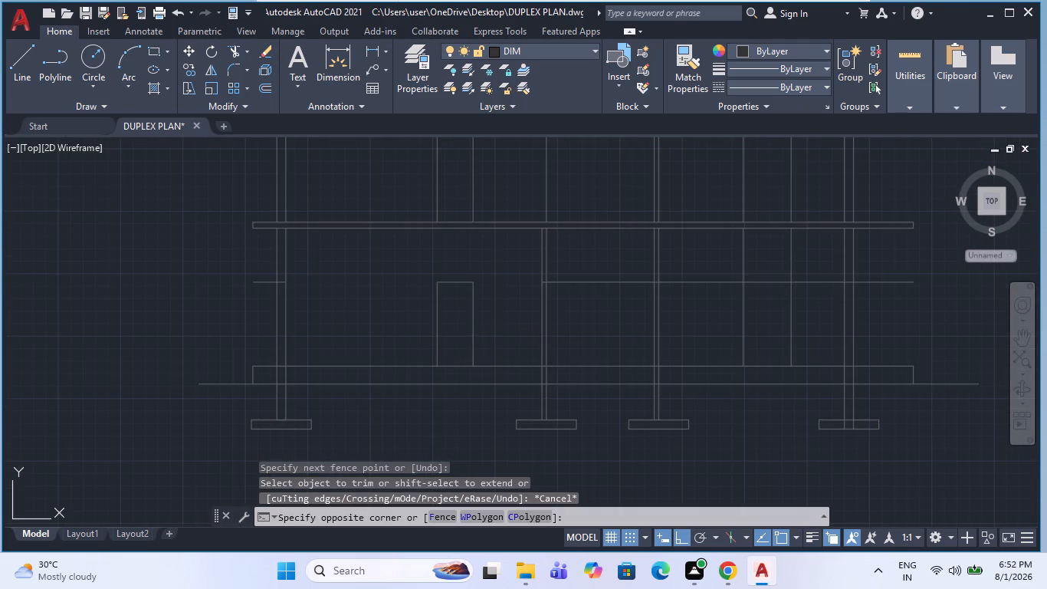
pyautogui.scroll(-2, 435, 346)
pyautogui.press('Escape')
# Erase the remaining vertical line inside the parapet band above the left wall's inner face.
pyautogui.scroll(-3, 452, 288)
pyautogui.scroll(3, 445, 283)
pyautogui.scroll(3, 379, 252)
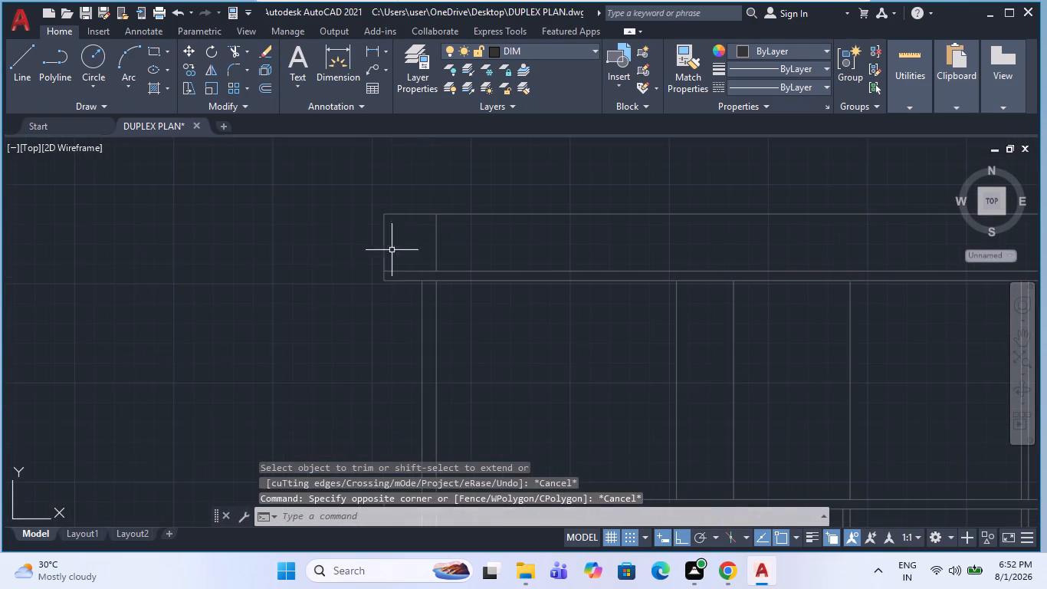
pyautogui.press('Escape')
pyautogui.click(435, 263)
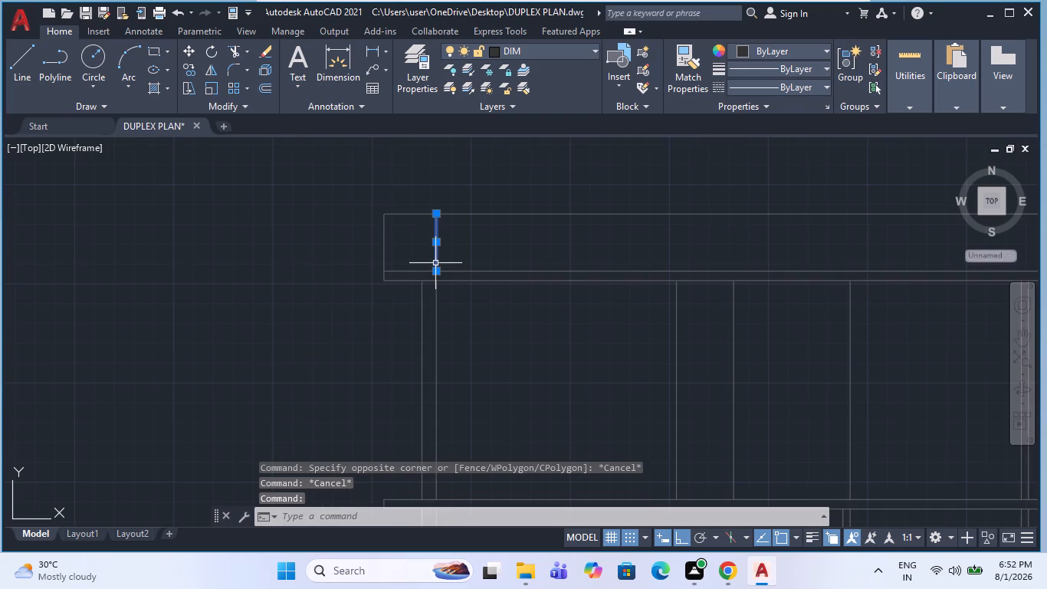
pyautogui.press('Delete')
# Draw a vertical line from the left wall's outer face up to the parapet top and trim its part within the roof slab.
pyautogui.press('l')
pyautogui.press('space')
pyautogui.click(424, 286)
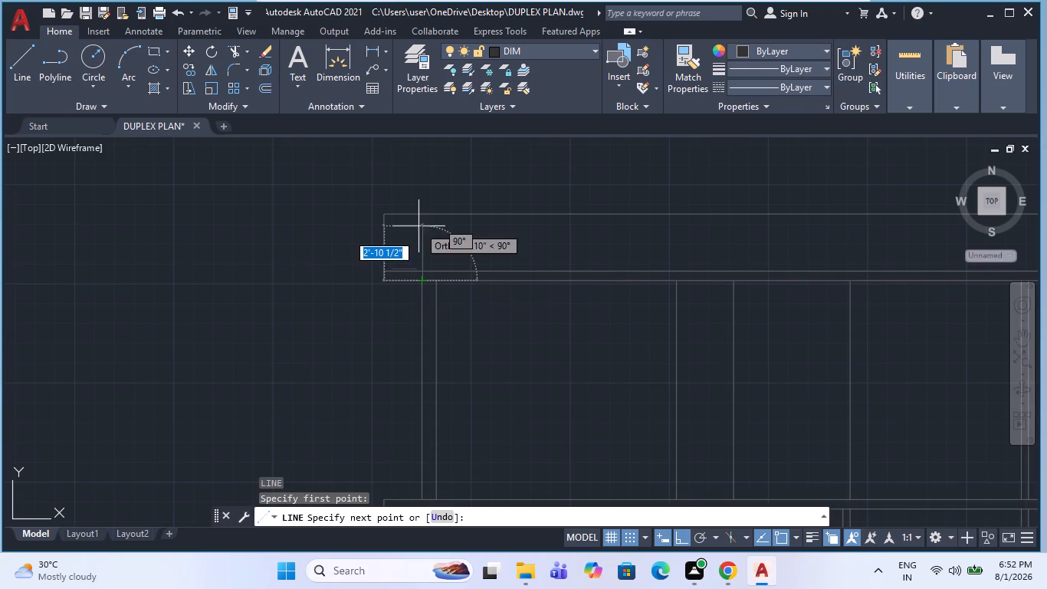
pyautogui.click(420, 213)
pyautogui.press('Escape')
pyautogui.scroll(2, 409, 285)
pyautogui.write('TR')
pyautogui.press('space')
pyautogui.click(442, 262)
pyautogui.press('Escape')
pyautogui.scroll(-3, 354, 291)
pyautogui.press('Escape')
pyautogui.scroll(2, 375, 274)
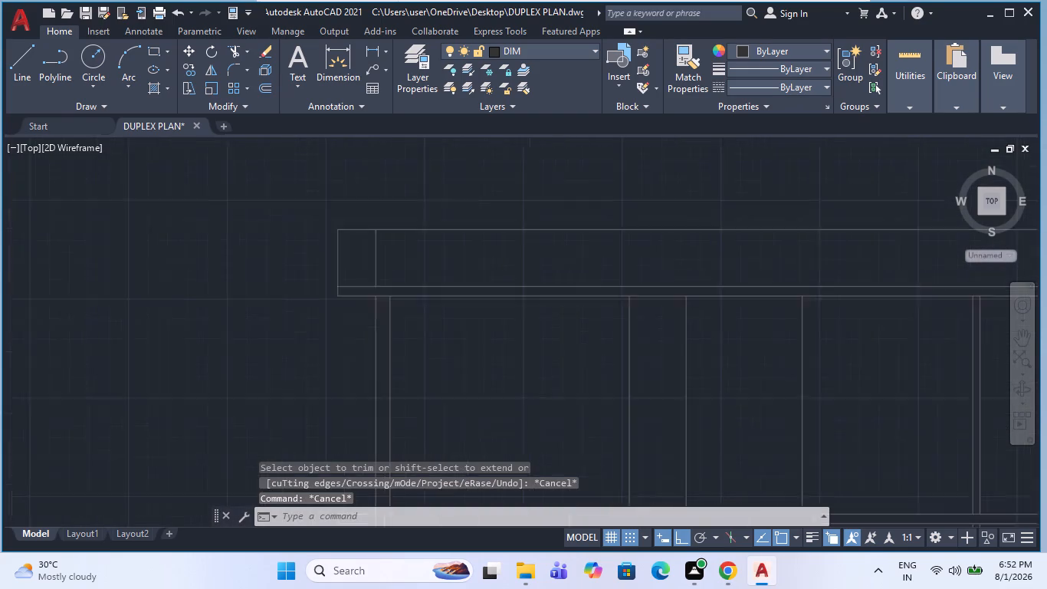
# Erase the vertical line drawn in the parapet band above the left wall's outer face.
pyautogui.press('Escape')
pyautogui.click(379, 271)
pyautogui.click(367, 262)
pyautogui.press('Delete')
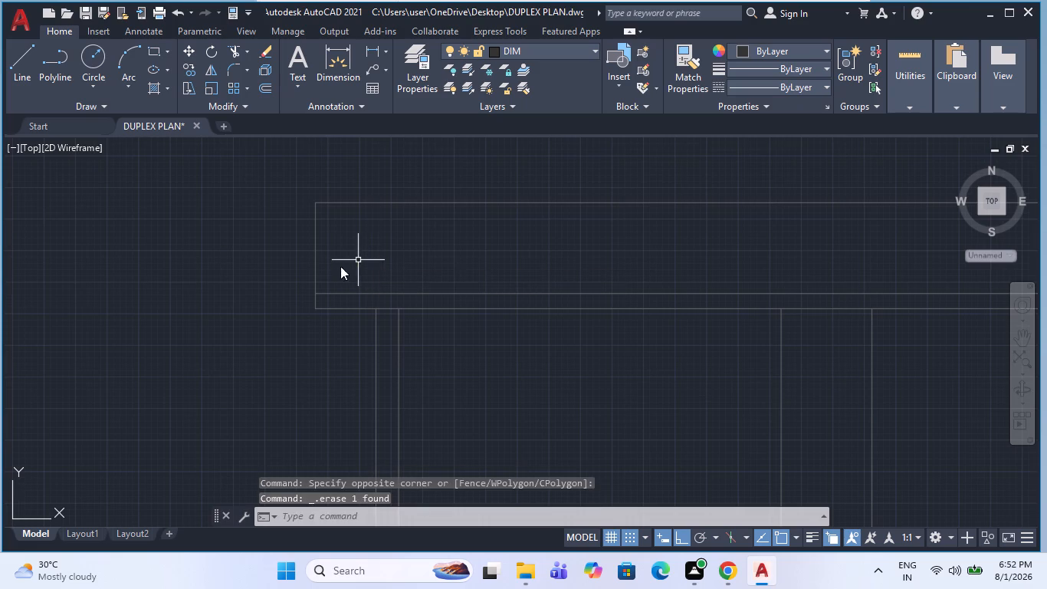
# Offset the parapet's left and right end lines 4.5 inches inward.
pyautogui.write('O 4.5')
pyautogui.press('Return')
pyautogui.click(321, 259)
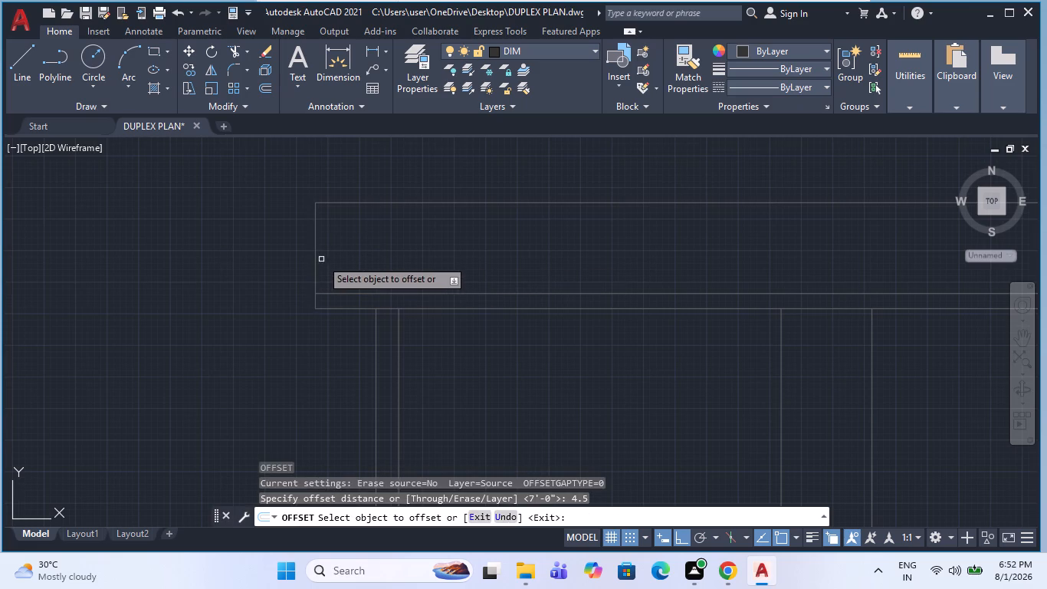
pyautogui.click(317, 265)
pyautogui.click(381, 265)
pyautogui.scroll(-3, 202, 270)
pyautogui.scroll(1, 588, 265)
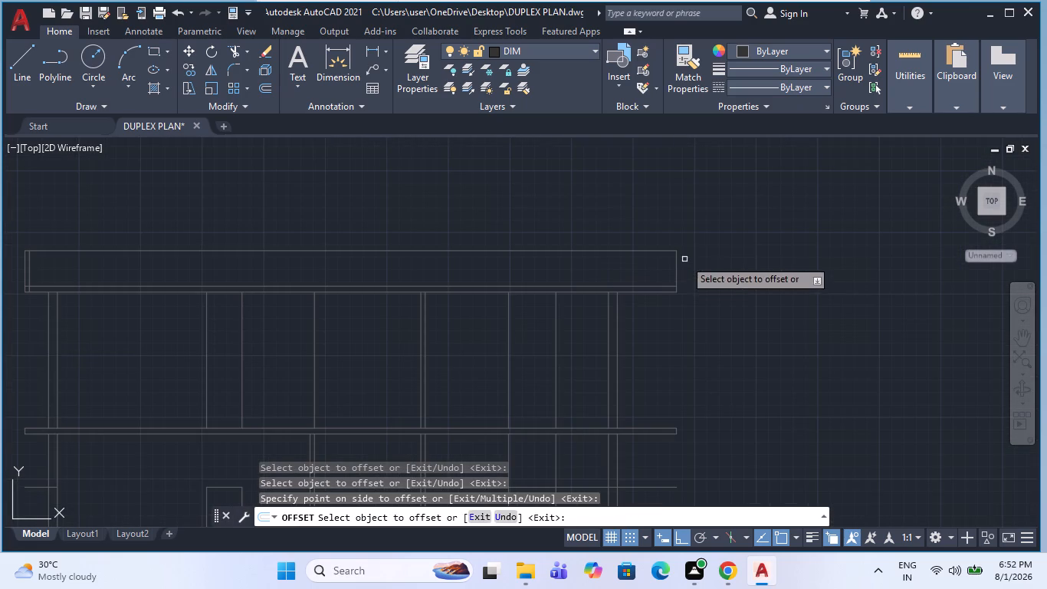
pyautogui.moveTo(678, 267); pyautogui.dragTo(669, 269)
pyautogui.click(594, 272)
pyautogui.press('Escape')
pyautogui.scroll(2, 661, 280)
pyautogui.press('Escape')
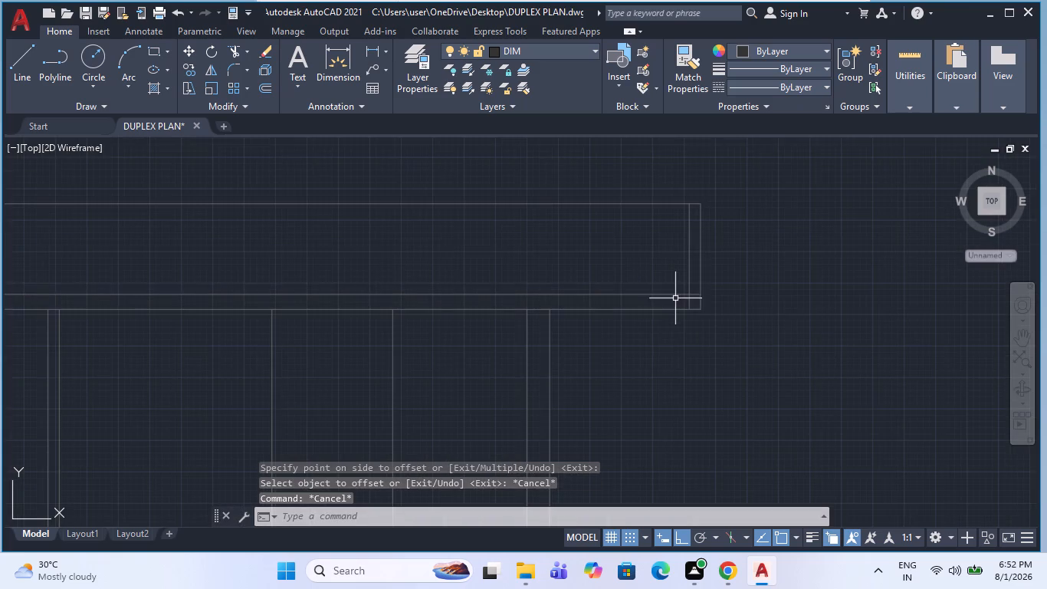
# Copy the roof parapet's double end lines at both ends straight down to the ends of the first-floor slab.
pyautogui.scroll(-2, 665, 303)
pyautogui.press('Escape')
pyautogui.scroll(-2, 436, 289)
pyautogui.scroll(2, 307, 316)
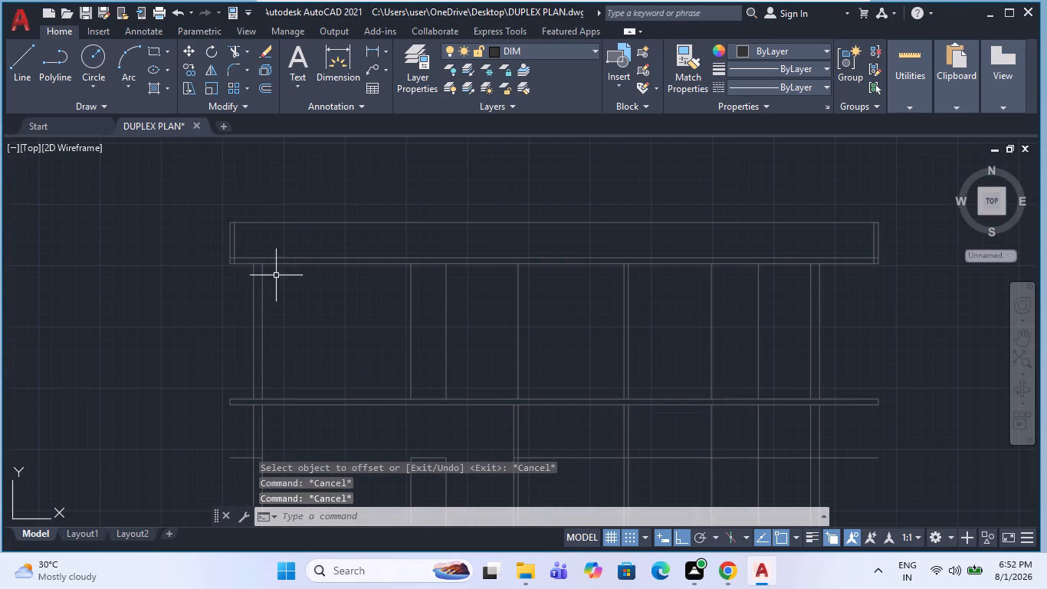
pyautogui.scroll(2, 248, 245)
pyautogui.moveTo(258, 246); pyautogui.dragTo(251, 246)
pyautogui.click(166, 243)
pyautogui.scroll(-2, 155, 252)
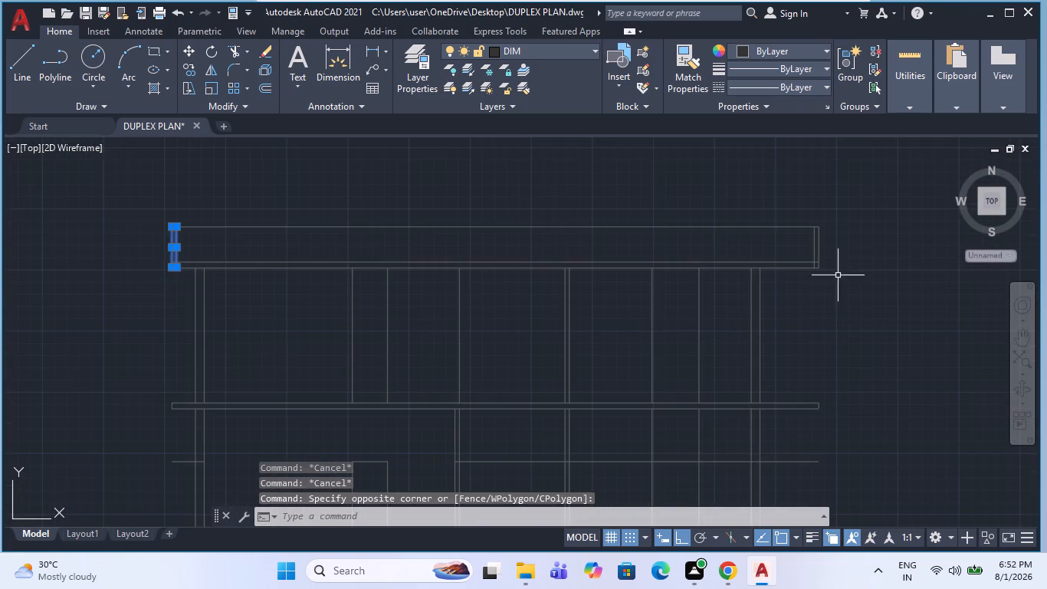
pyautogui.scroll(2, 829, 258)
pyautogui.click(780, 238)
pyautogui.doubleClick(806, 249)
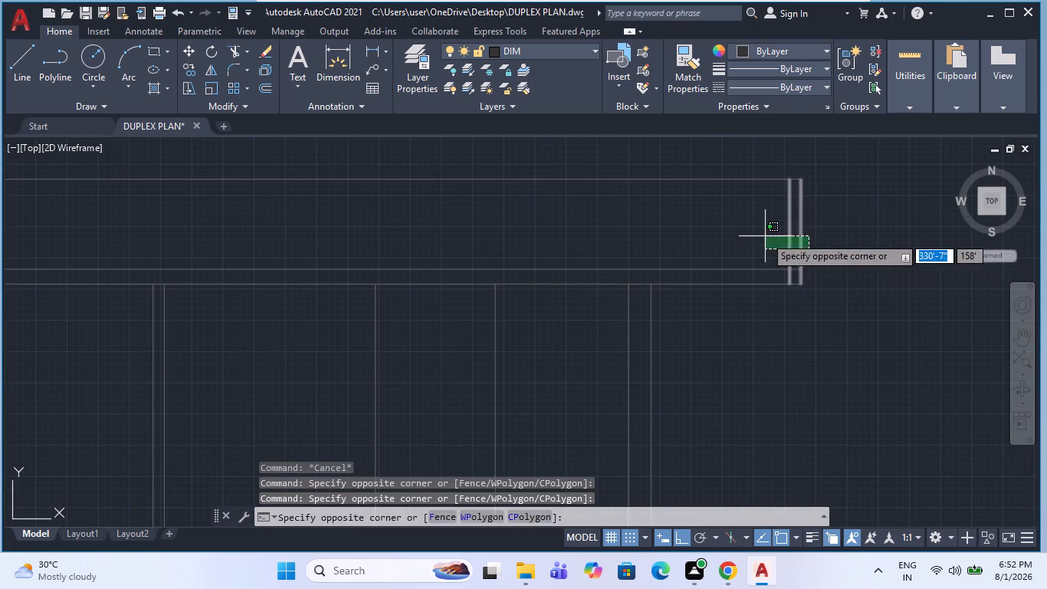
pyautogui.click(765, 236)
pyautogui.scroll(-2, 754, 222)
pyautogui.write('CO')
pyautogui.press('space')
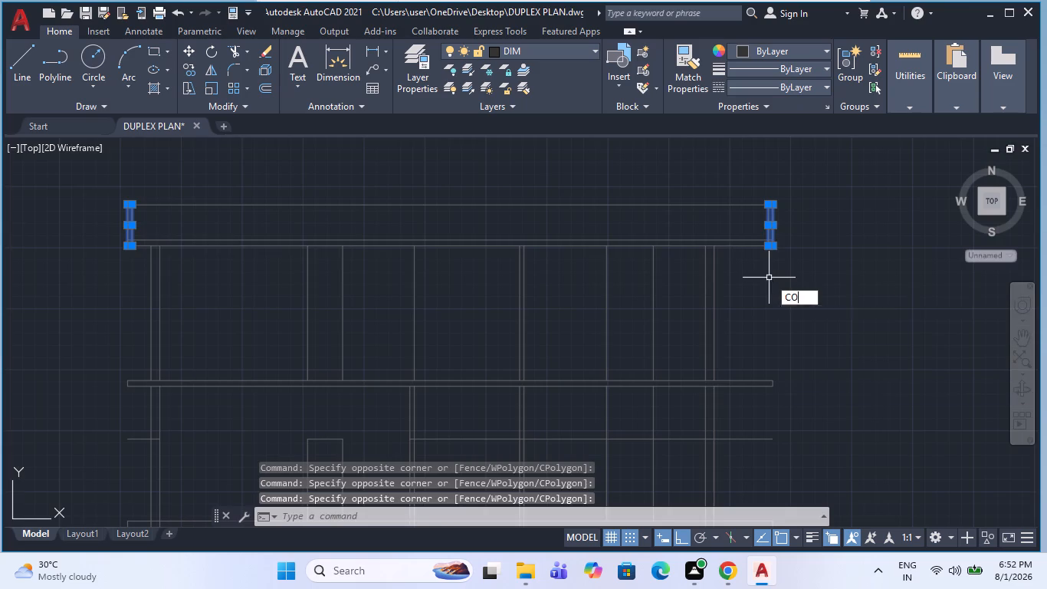
pyautogui.scroll(2, 776, 261)
pyautogui.click(766, 228)
pyautogui.scroll(-3, 764, 226)
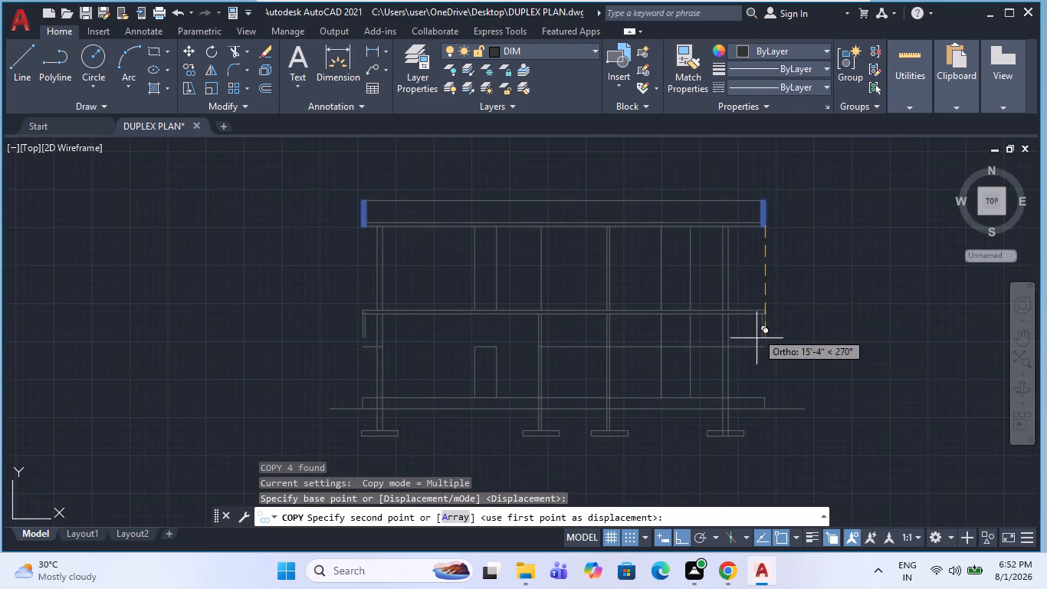
pyautogui.scroll(3, 757, 321)
pyautogui.click(789, 288)
pyautogui.press('Escape')
pyautogui.scroll(-2, 715, 308)
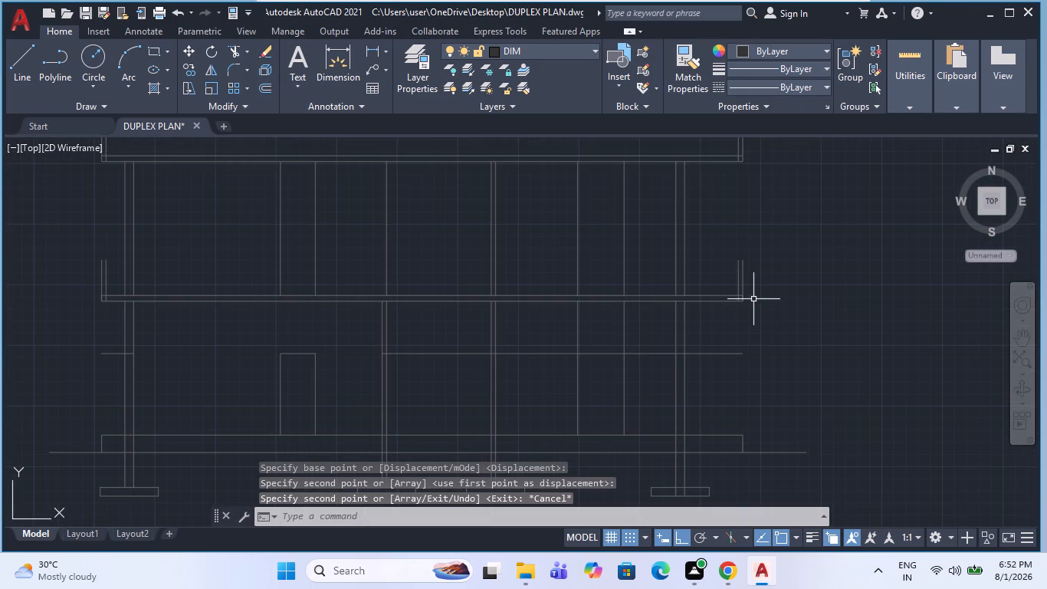
# Trim the copied inner parapet lines where they run through the first-floor slab at both ends.
pyautogui.scroll(2, 747, 271)
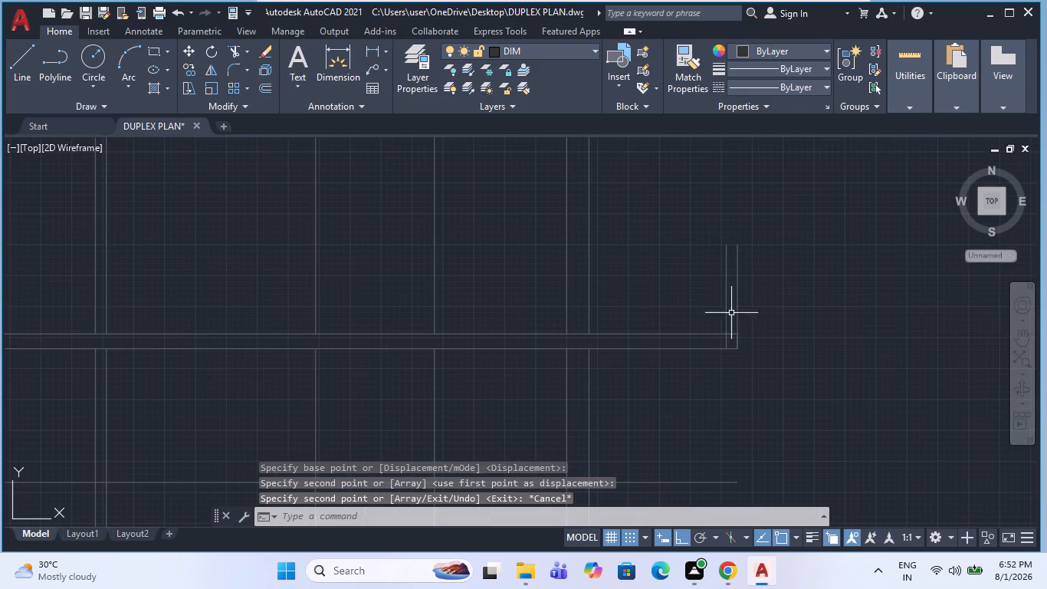
pyautogui.write('TR')
pyautogui.press('space')
pyautogui.scroll(2, 718, 335)
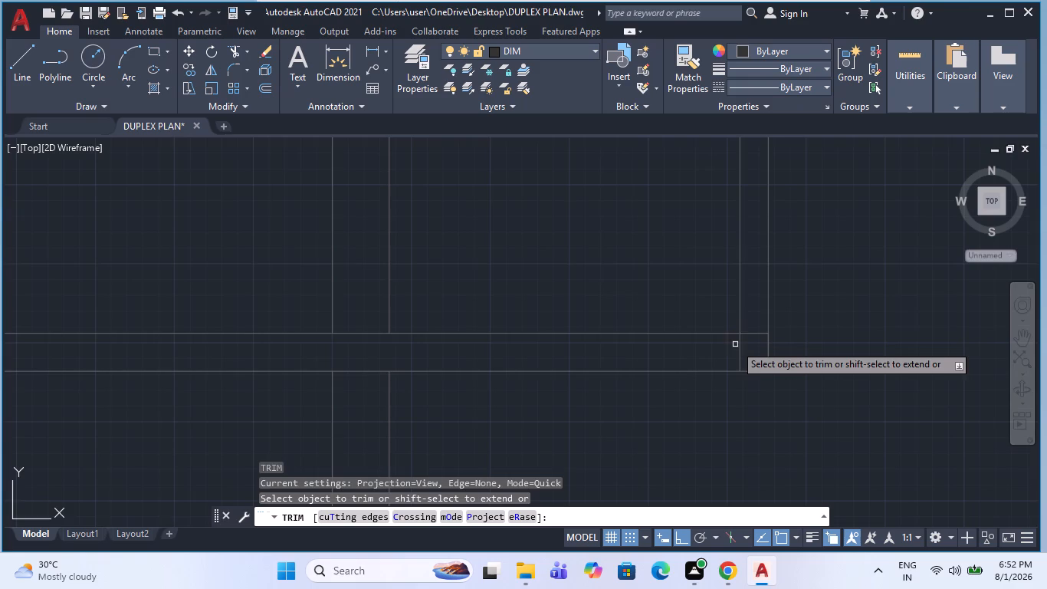
pyautogui.click(740, 347)
pyautogui.scroll(-5, 776, 343)
pyautogui.scroll(3, 376, 352)
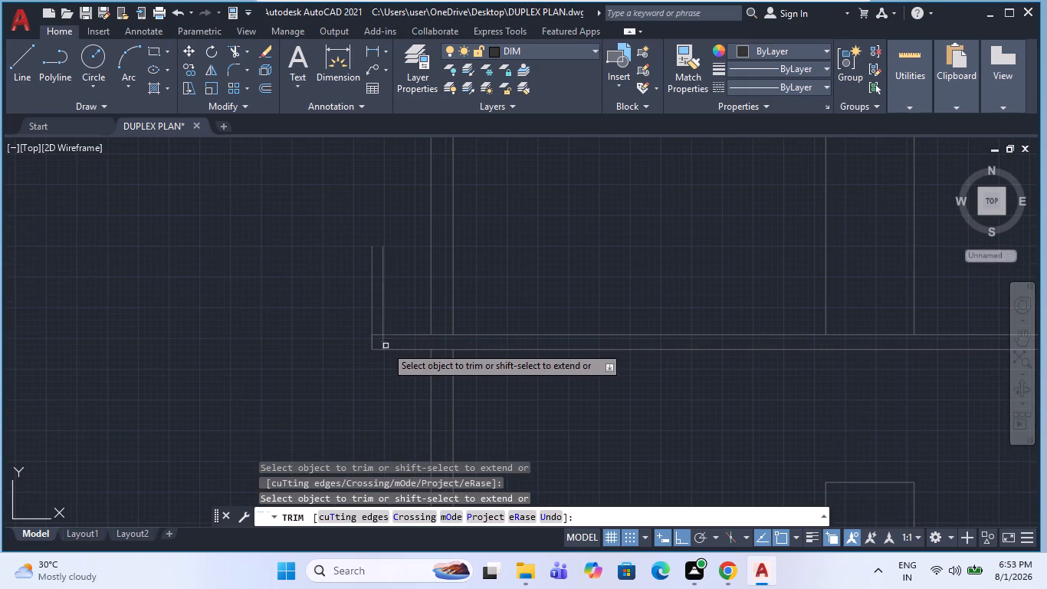
pyautogui.click(382, 341)
pyautogui.press('Escape')
# Draw short horizontal lines closing the tops of the two parapet uprights on the first-floor slab.
pyautogui.write('L')
pyautogui.press('space')
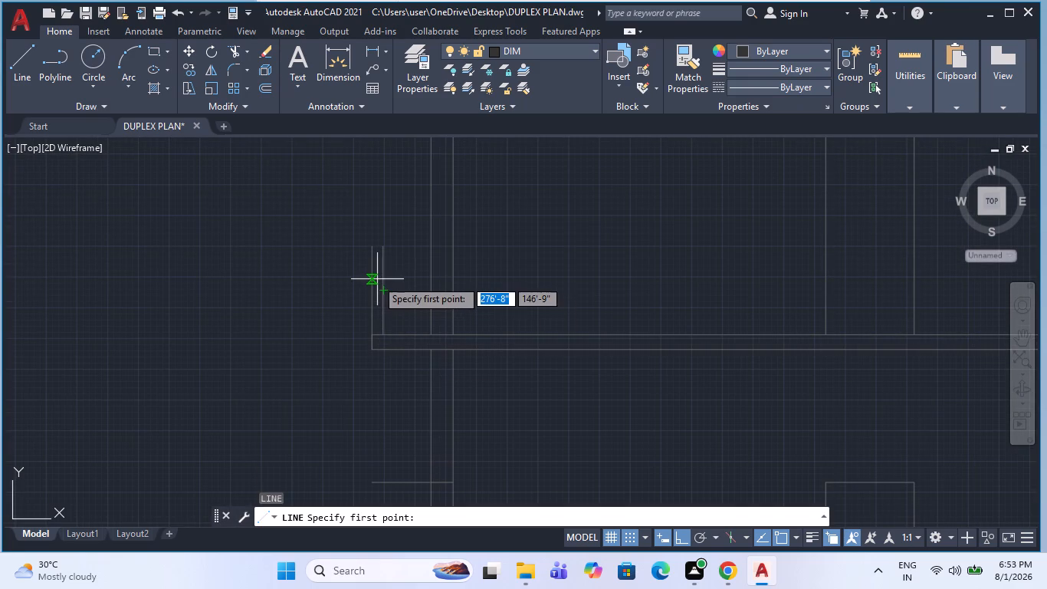
pyautogui.scroll(1, 1046, 588)
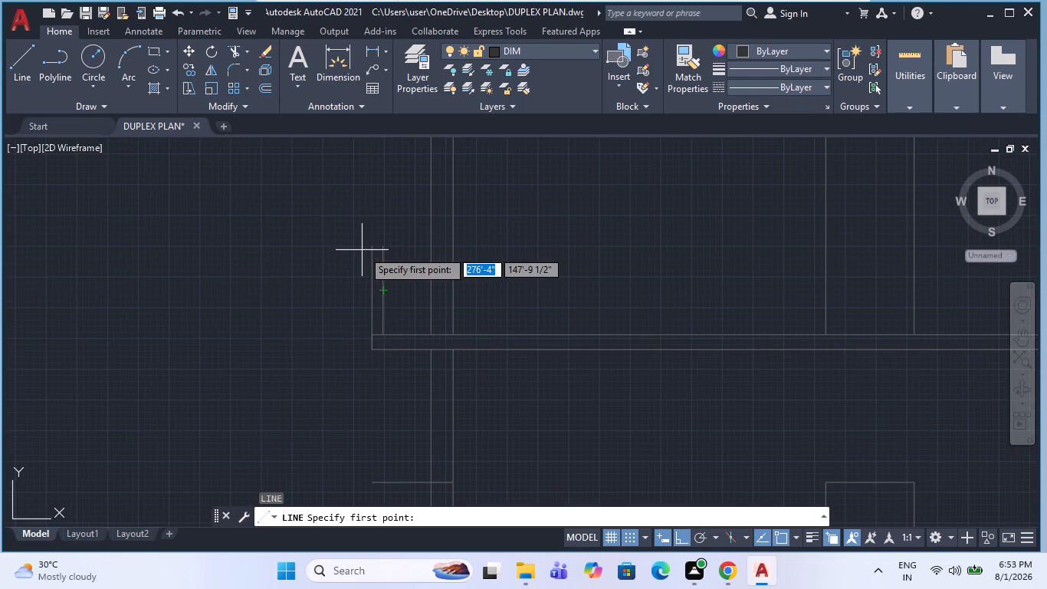
pyautogui.click(366, 250)
pyautogui.click(384, 250)
pyautogui.press('Escape')
pyautogui.scroll(-2, 308, 230)
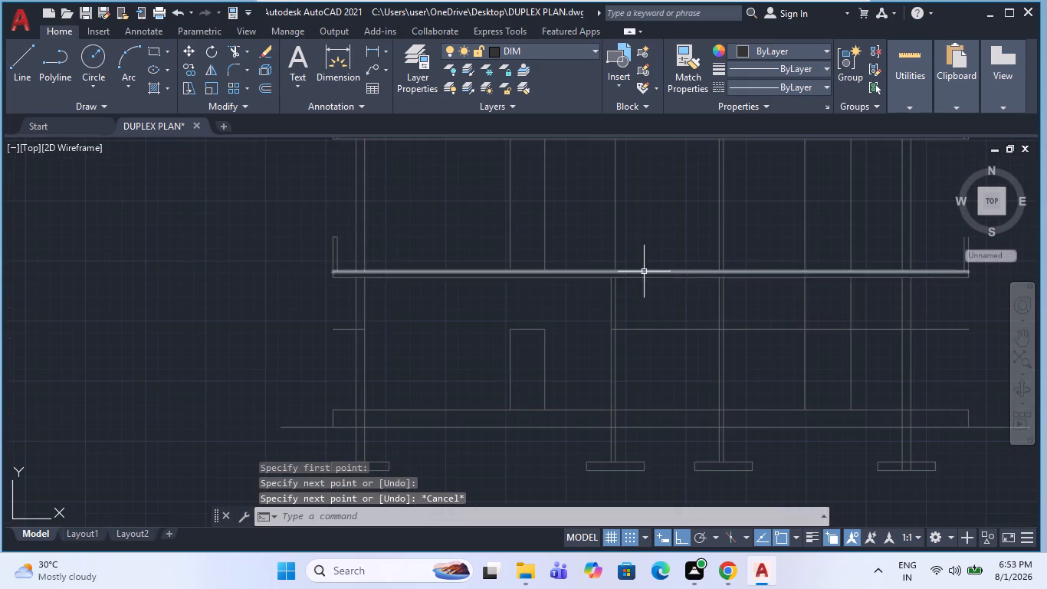
pyautogui.scroll(-2, 592, 268)
pyautogui.scroll(3, 758, 255)
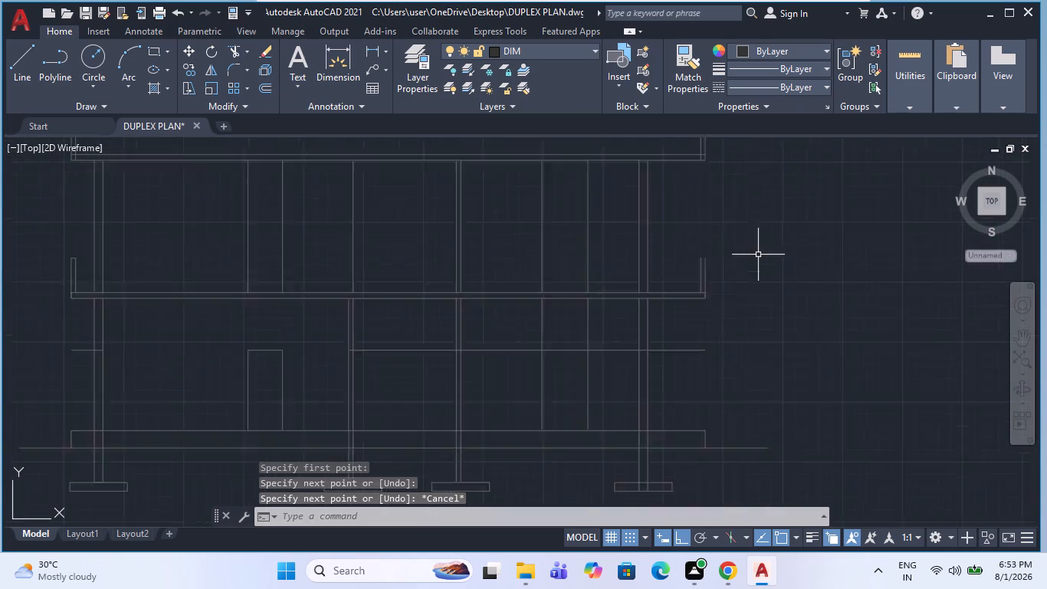
pyautogui.press('space')
pyautogui.click(663, 254)
pyautogui.click(675, 255)
pyautogui.press('Escape')
# Examine the ground and first floor plans along section line A-B against the section's ground-floor openings.
pyautogui.scroll(-2, 635, 229)
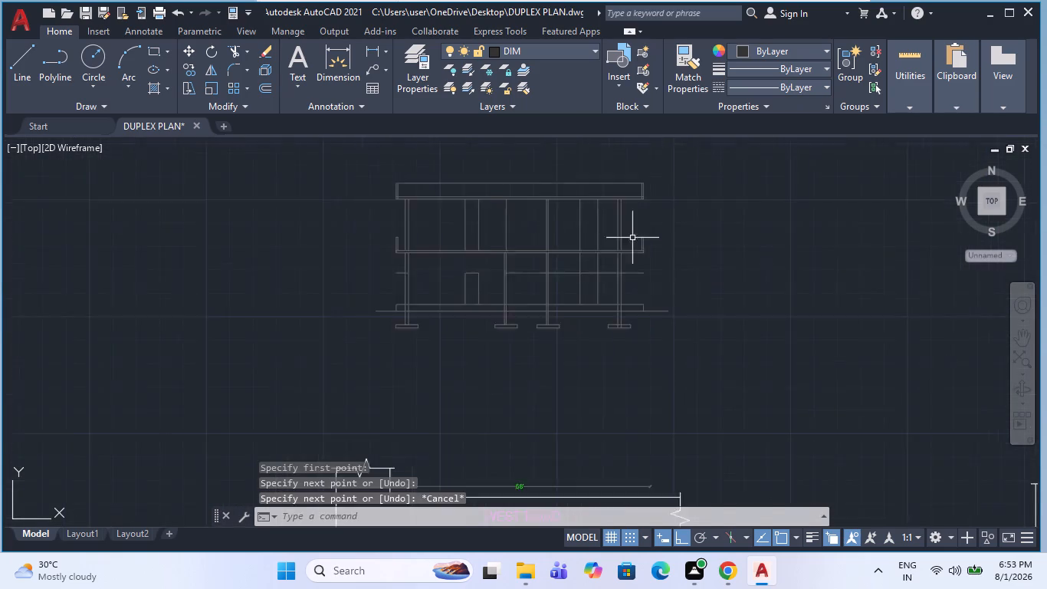
pyautogui.scroll(-2, 632, 238)
pyautogui.press('Escape')
pyautogui.scroll(4, 554, 269)
pyautogui.press('Escape')
pyautogui.scroll(-2, 494, 250)
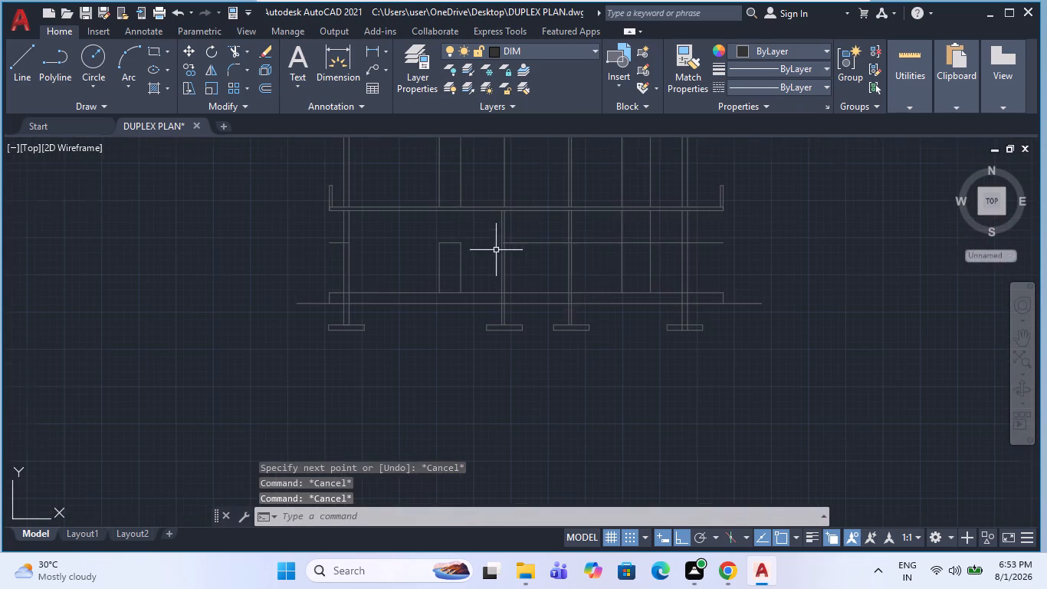
pyautogui.press('Escape')
pyautogui.scroll(2, 577, 247)
pyautogui.press('Escape')
pyautogui.click(592, 244)
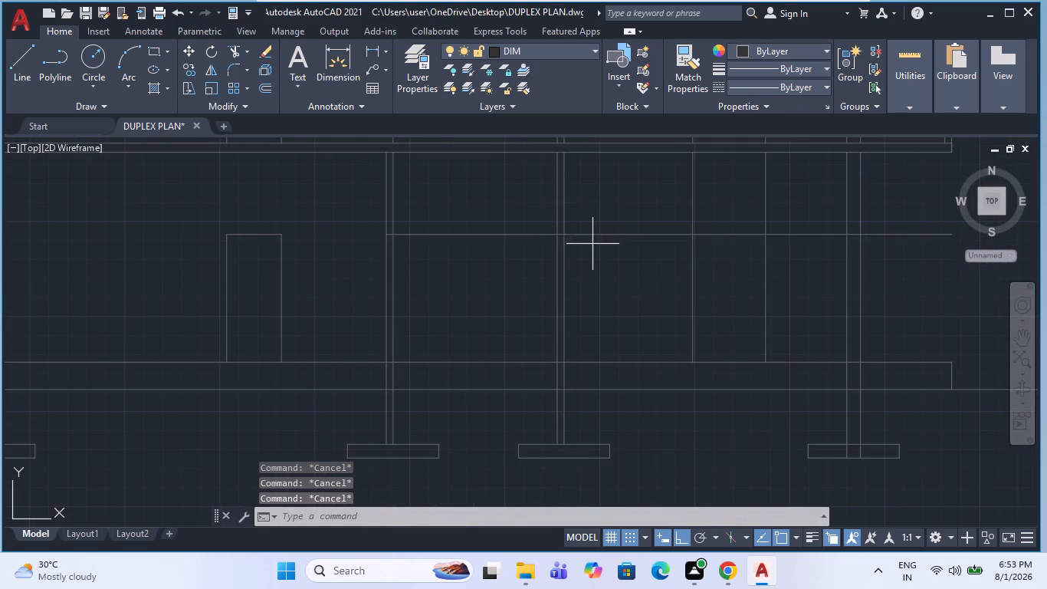
pyautogui.scroll(-2, 541, 219)
pyautogui.press('Escape')
pyautogui.scroll(-4, 547, 222)
pyautogui.scroll(3, 573, 330)
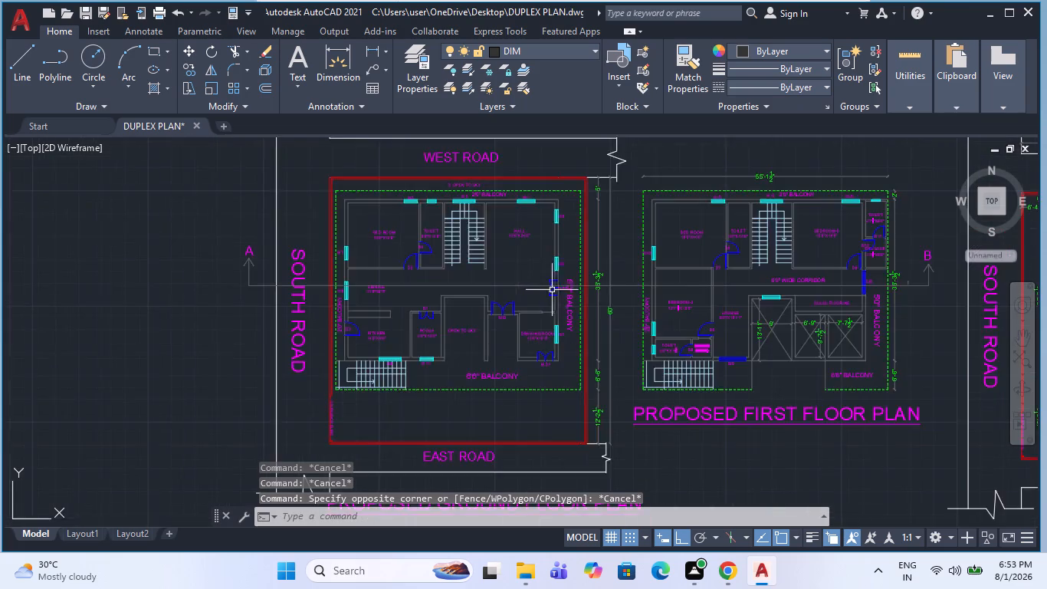
pyautogui.scroll(1, 553, 290)
pyautogui.moveTo(553, 290); pyautogui.dragTo(547, 364, button='middle')
pyautogui.scroll(-2, 552, 350)
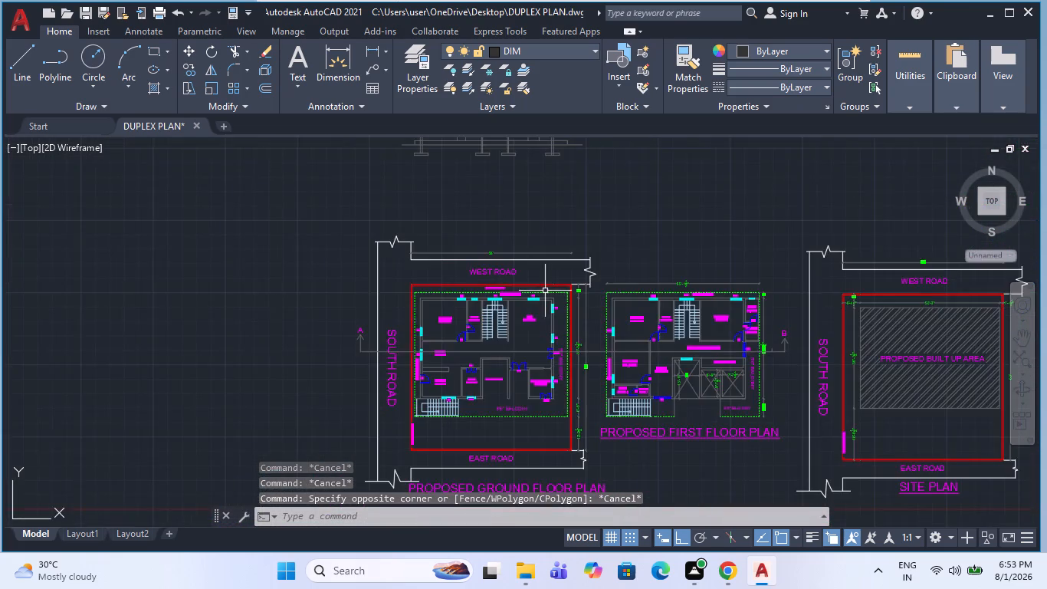
pyautogui.scroll(-1, 545, 289)
pyautogui.scroll(3, 539, 186)
pyautogui.press('Escape')
pyautogui.scroll(2, 532, 160)
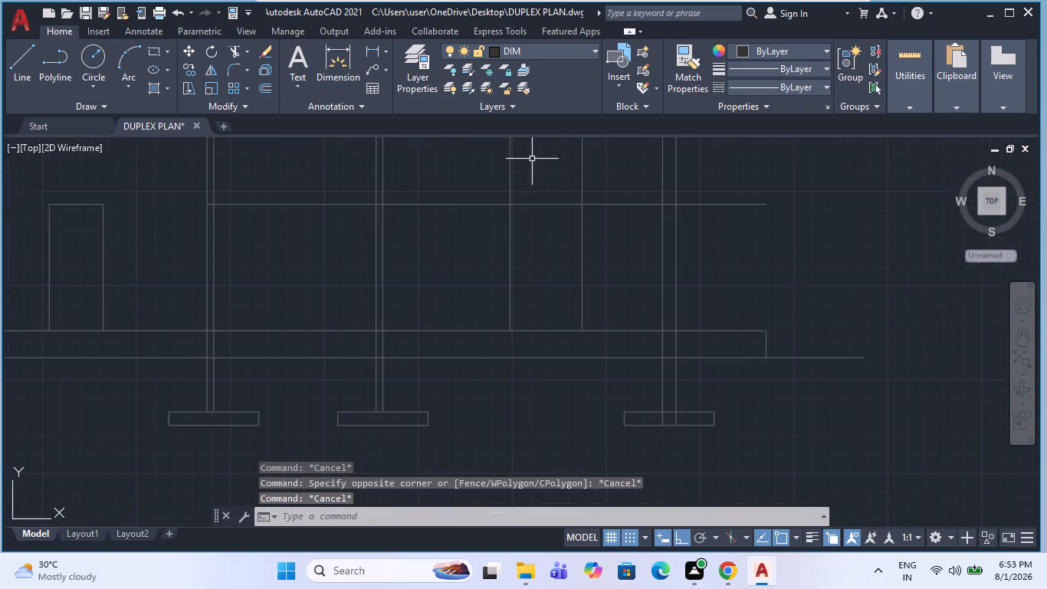
pyautogui.press('Escape')
pyautogui.scroll(-2, 527, 222)
pyautogui.press('Escape')
pyautogui.scroll(1, 564, 229)
pyautogui.press('Escape')
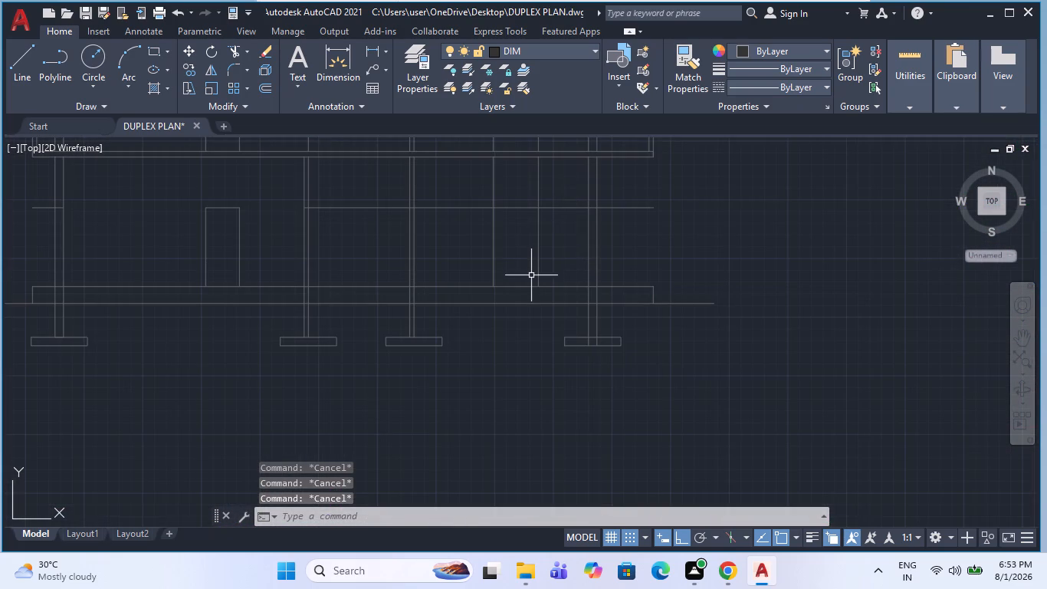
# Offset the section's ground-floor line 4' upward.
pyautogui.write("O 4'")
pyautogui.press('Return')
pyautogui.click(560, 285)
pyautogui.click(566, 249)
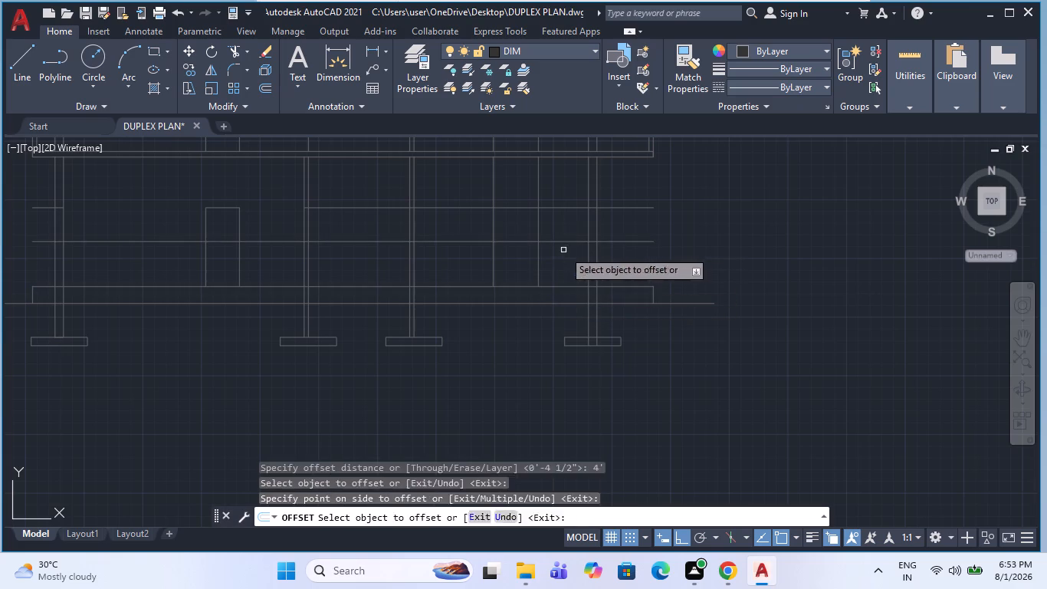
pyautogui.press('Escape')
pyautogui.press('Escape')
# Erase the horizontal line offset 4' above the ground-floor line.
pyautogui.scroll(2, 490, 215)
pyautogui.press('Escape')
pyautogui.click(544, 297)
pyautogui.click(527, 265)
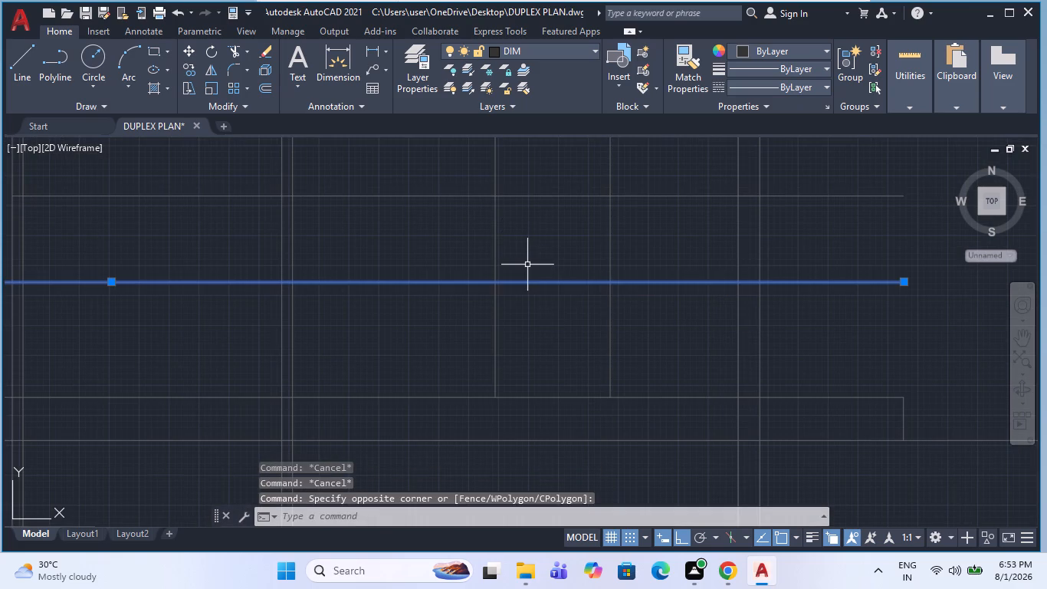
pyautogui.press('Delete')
# Offset the section's ground-floor line 3' upward as the window sill line.
pyautogui.press('o')
pyautogui.press('space')
pyautogui.press('3')
pyautogui.press("'")
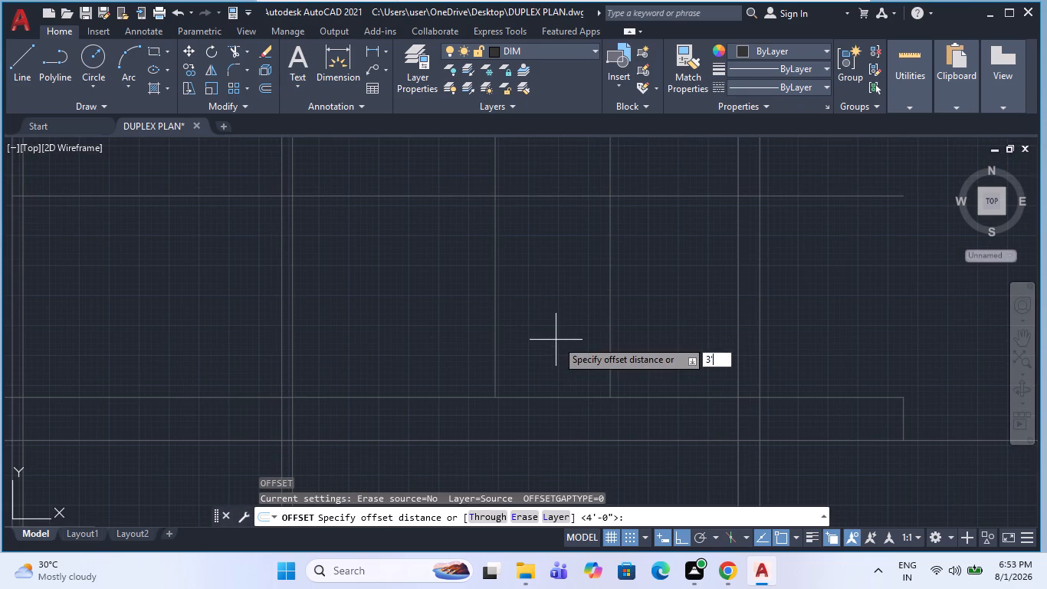
pyautogui.press('Return')
pyautogui.click(544, 397)
pyautogui.click(541, 308)
pyautogui.press('Escape')
pyautogui.scroll(-1, 443, 288)
pyautogui.press('Escape')
pyautogui.press('Escape')
pyautogui.scroll(-1, 518, 262)
# Fillet the lintel line, sill line and two vertical lines in the ground floor's right bay into a closed window outline.
pyautogui.press('f')
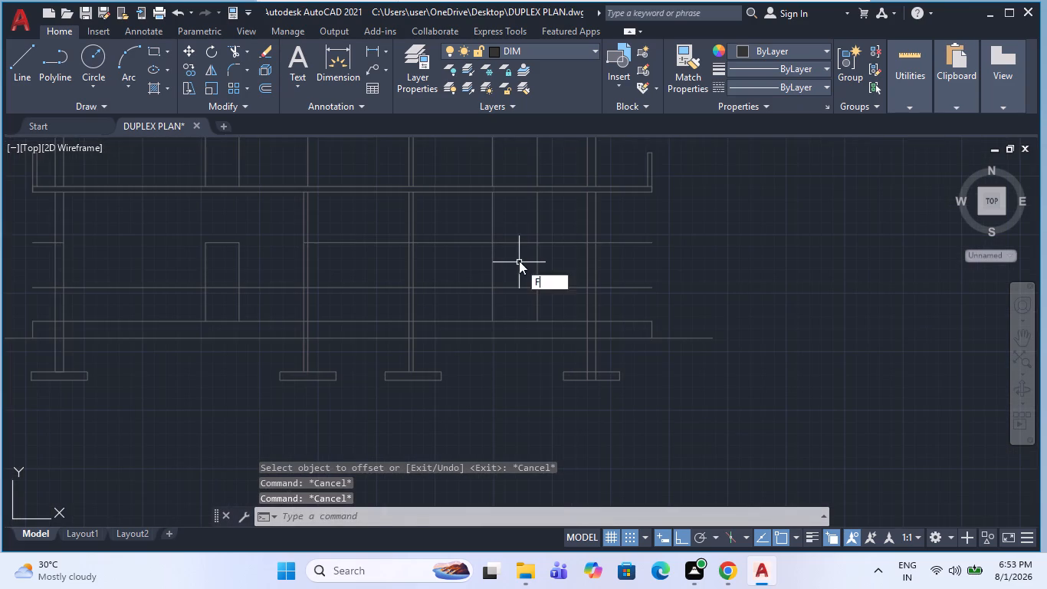
pyautogui.press('space')
pyautogui.click(493, 273)
pyautogui.click(510, 243)
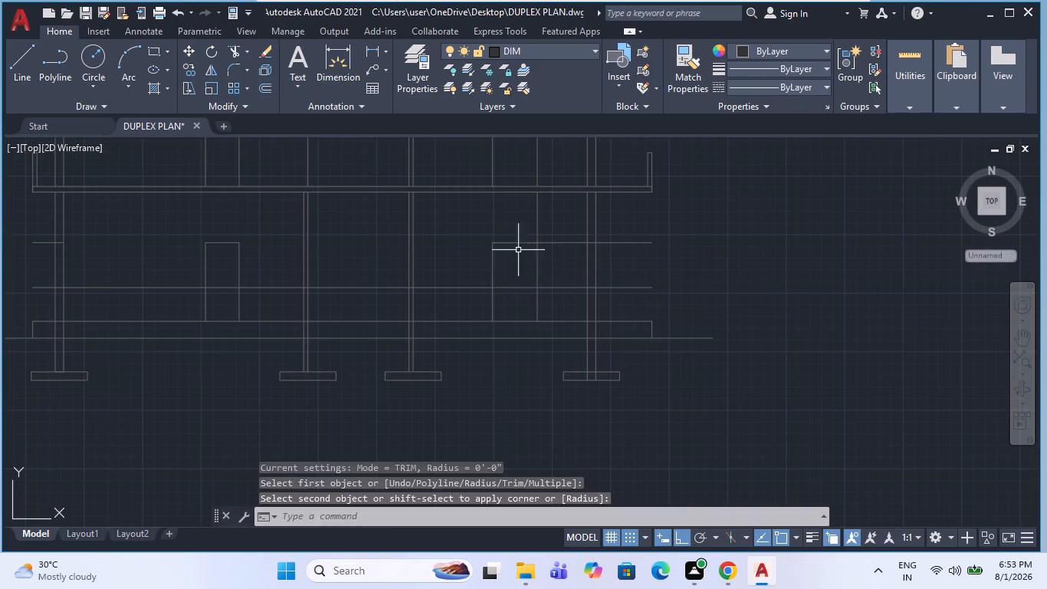
pyautogui.press('space')
pyautogui.click(520, 243)
pyautogui.click(534, 267)
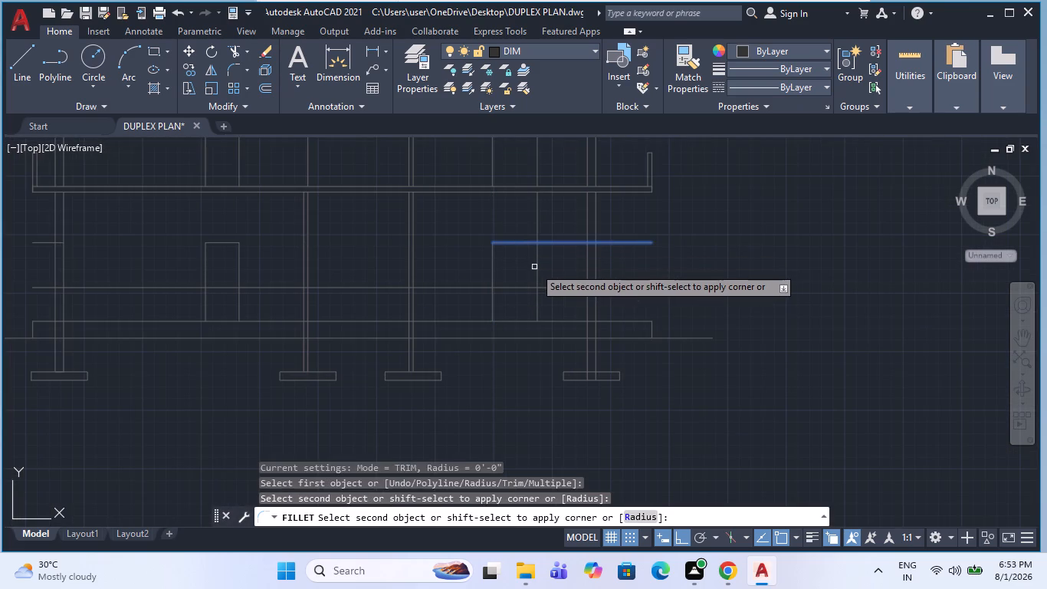
pyautogui.click(539, 268)
pyautogui.press('space')
pyautogui.click(523, 288)
pyautogui.click(537, 270)
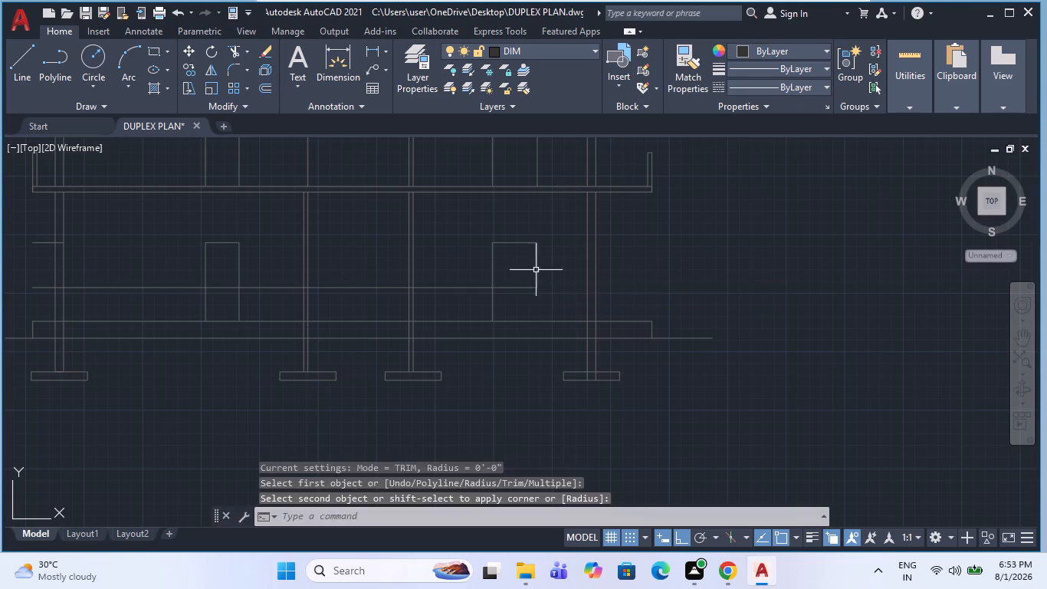
pyautogui.press('space')
pyautogui.click(494, 271)
pyautogui.click(508, 288)
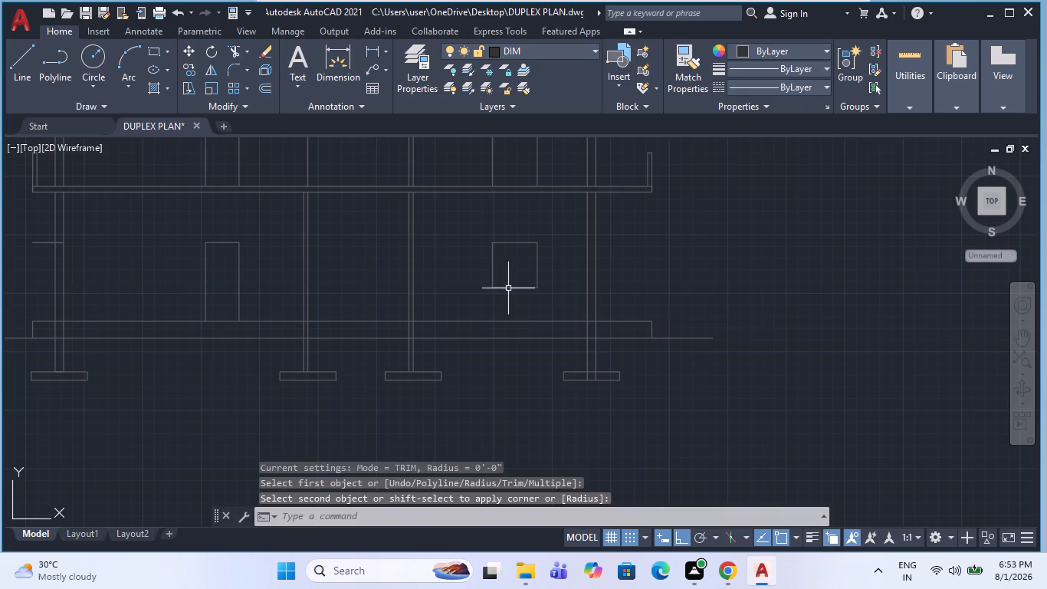
pyautogui.press('Escape')
# Join the four lines of the ground-floor window outline into one polyline.
pyautogui.scroll(-1, 457, 274)
pyautogui.scroll(2, 505, 281)
pyautogui.click(524, 305)
pyautogui.click(409, 196)
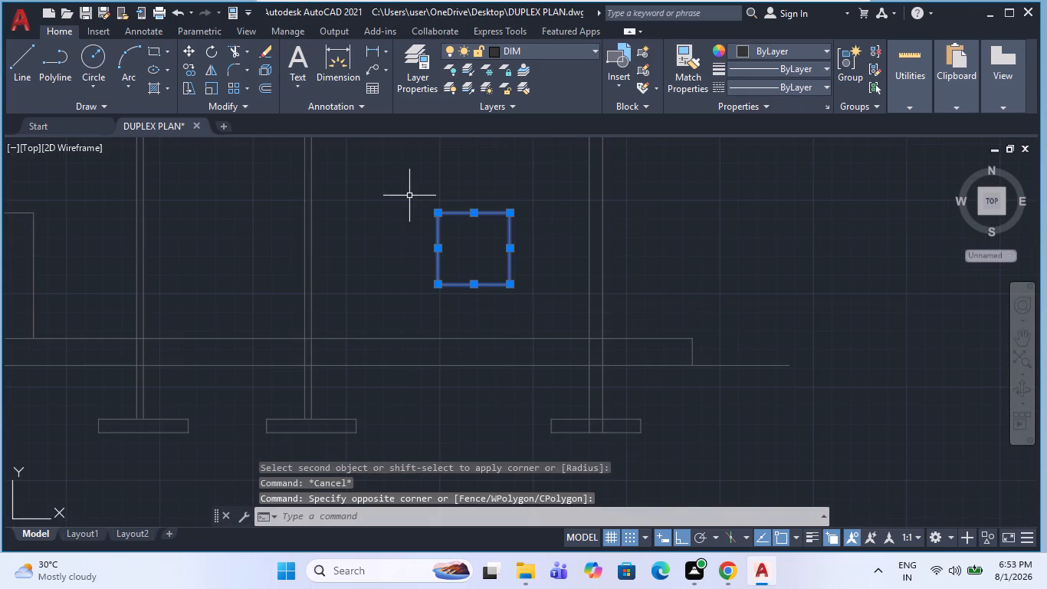
pyautogui.write('J')
pyautogui.press('space')
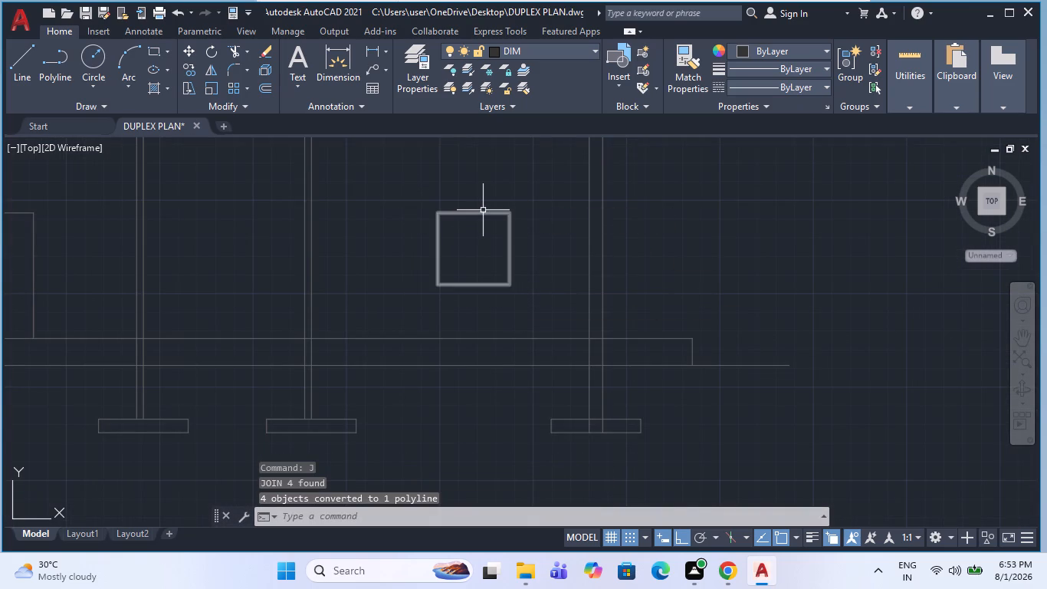
# Offset the ground-floor window outline 1 inch inward to form its frame.
pyautogui.press('o')
pyautogui.press('space')
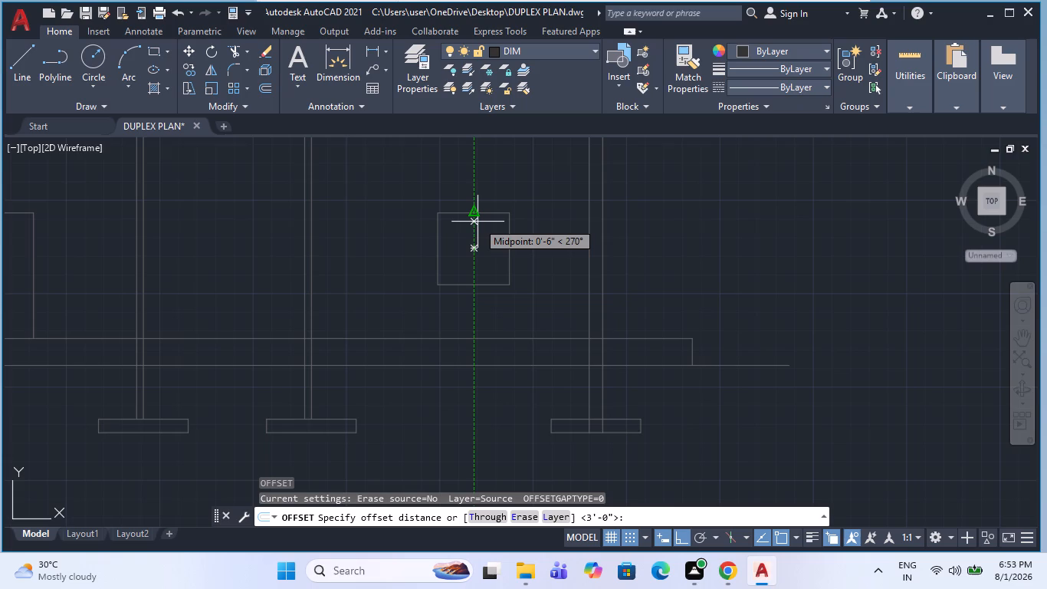
pyautogui.press('1')
pyautogui.press('Return')
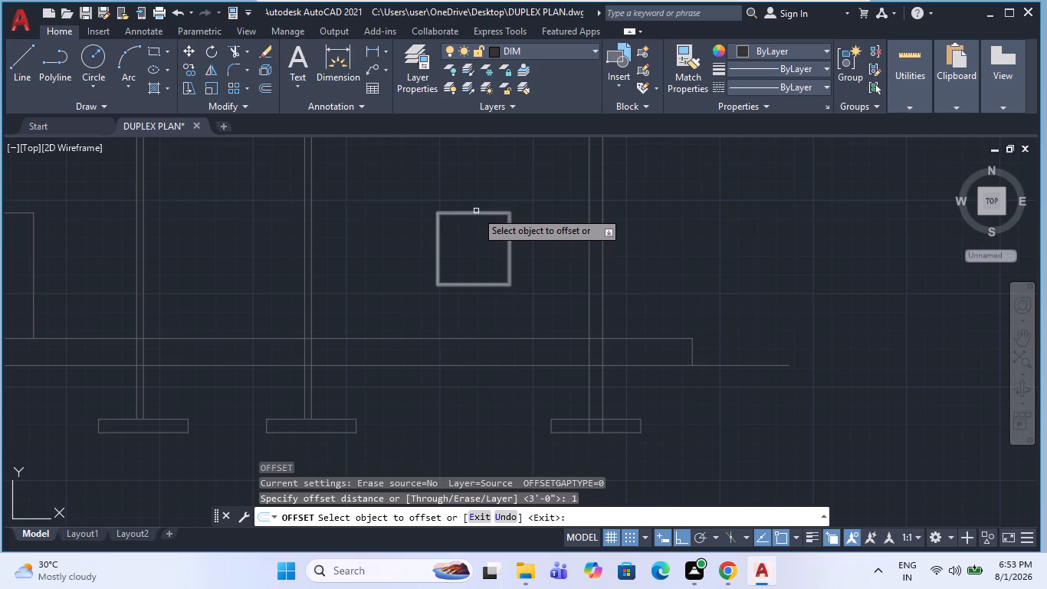
pyautogui.click(476, 211)
pyautogui.scroll(2, 471, 232)
pyautogui.click(473, 229)
pyautogui.press('Escape')
pyautogui.scroll(-2, 504, 229)
pyautogui.press('Escape')
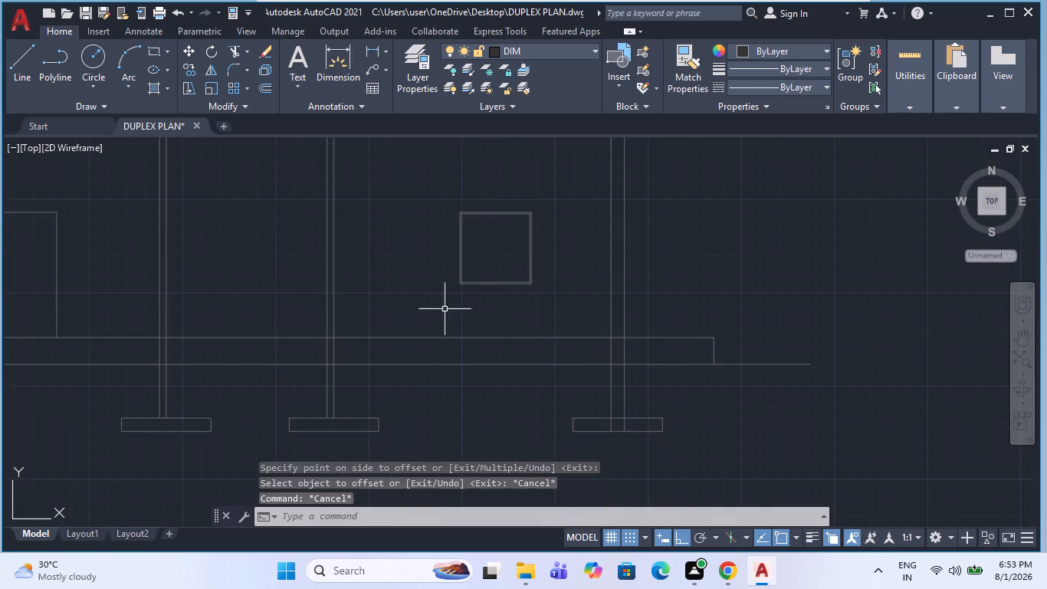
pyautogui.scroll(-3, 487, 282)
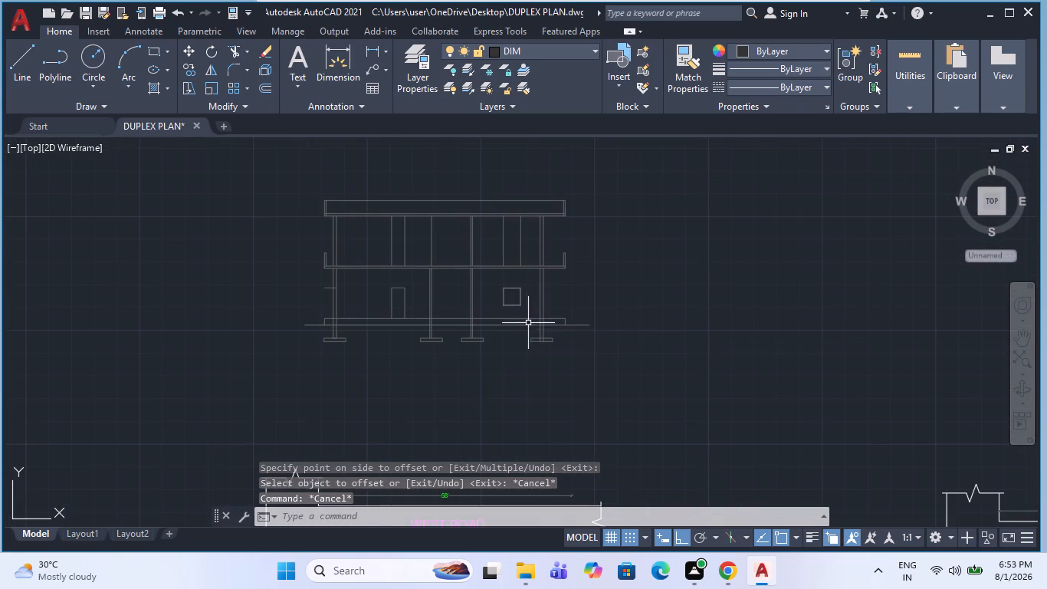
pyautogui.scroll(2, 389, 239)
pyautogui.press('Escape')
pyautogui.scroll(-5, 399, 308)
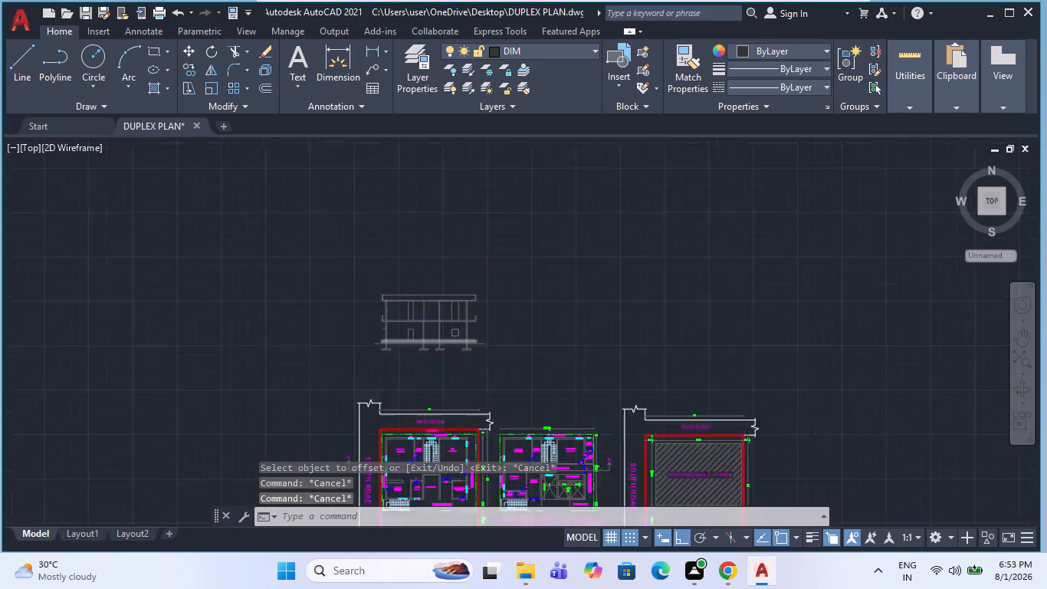
# Join the lines of the ground-floor door outline in the section into one polyline.
pyautogui.scroll(5, 399, 321)
pyautogui.scroll(-4, 404, 264)
pyautogui.scroll(5, 419, 310)
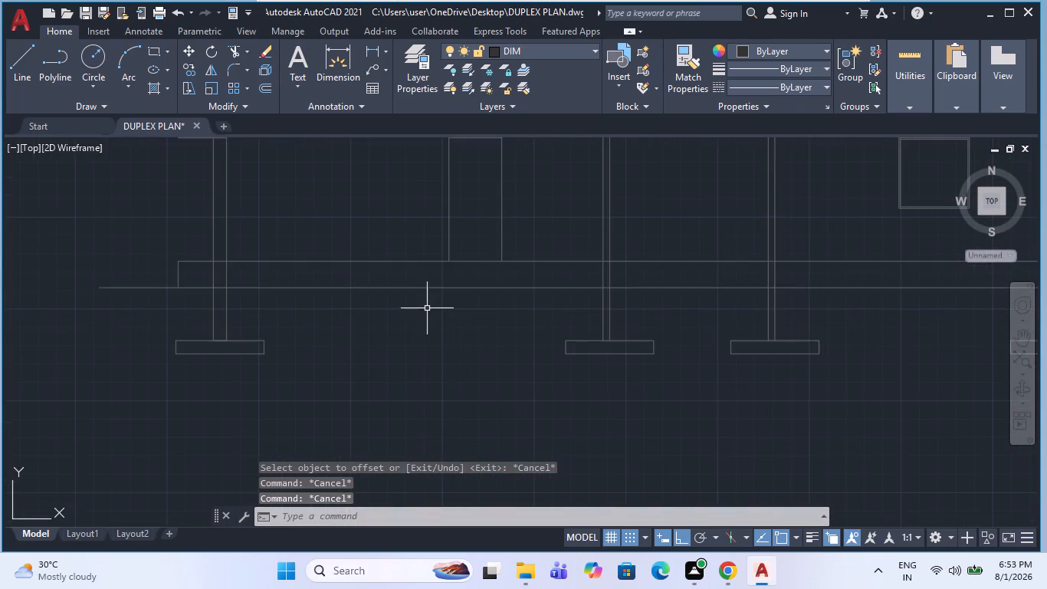
pyautogui.scroll(-2, 441, 343)
pyautogui.scroll(2, 463, 275)
pyautogui.moveTo(497, 314); pyautogui.dragTo(482, 306)
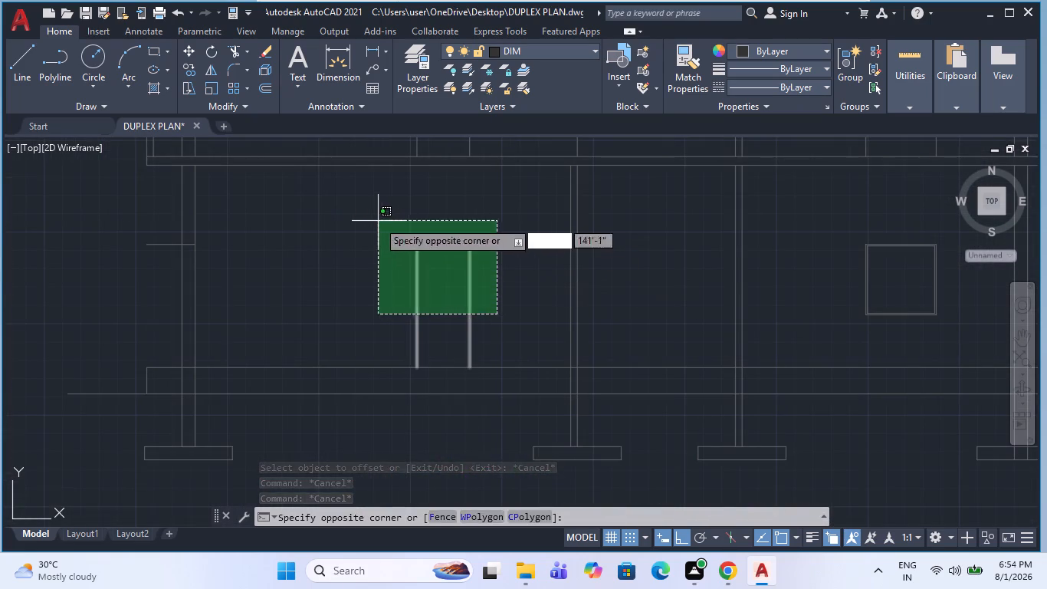
pyautogui.click(378, 221)
pyautogui.write('J')
pyautogui.press('space')
# Offset the ground-floor door outline 3 inches inward to form its frame.
pyautogui.write('O 3')
pyautogui.press('space')
pyautogui.click(429, 245)
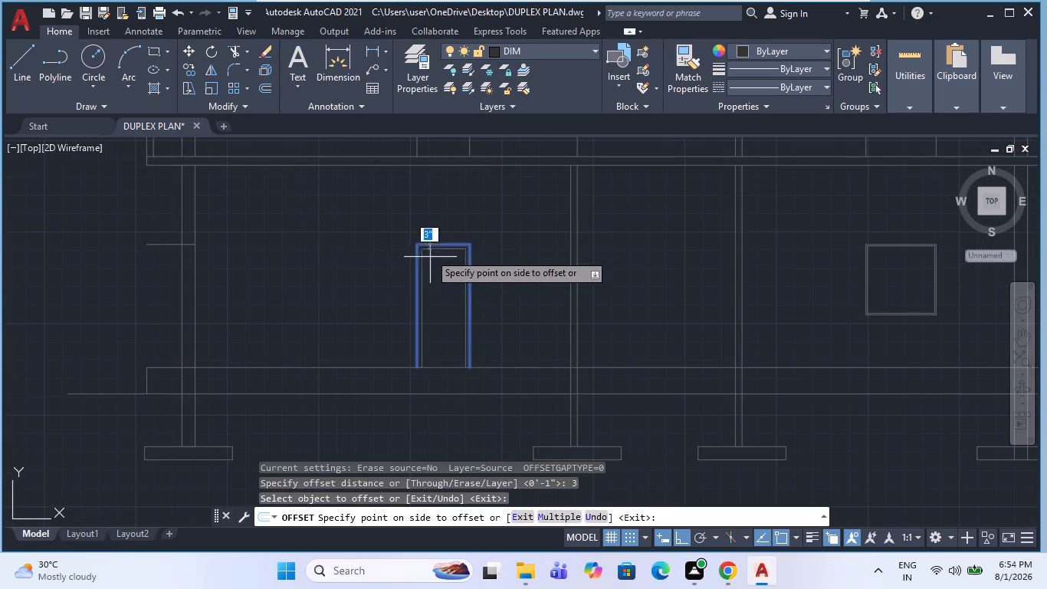
pyautogui.click(445, 301)
pyautogui.press('Escape')
pyautogui.scroll(-1, 400, 293)
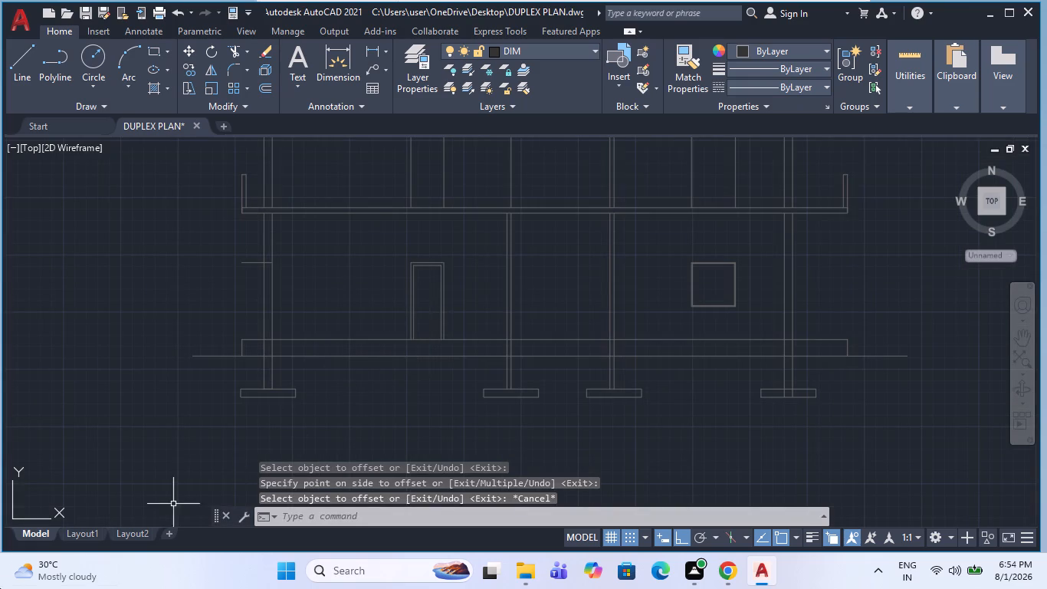
# Draw the half-open door leaf as three lines from the inner frame's upper right corner, vertically down, and back to its lower right corner.
pyautogui.scroll(1, 420, 291)
pyautogui.press('Escape')
pyautogui.press('l')
pyautogui.press('space')
pyautogui.scroll(3, 409, 252)
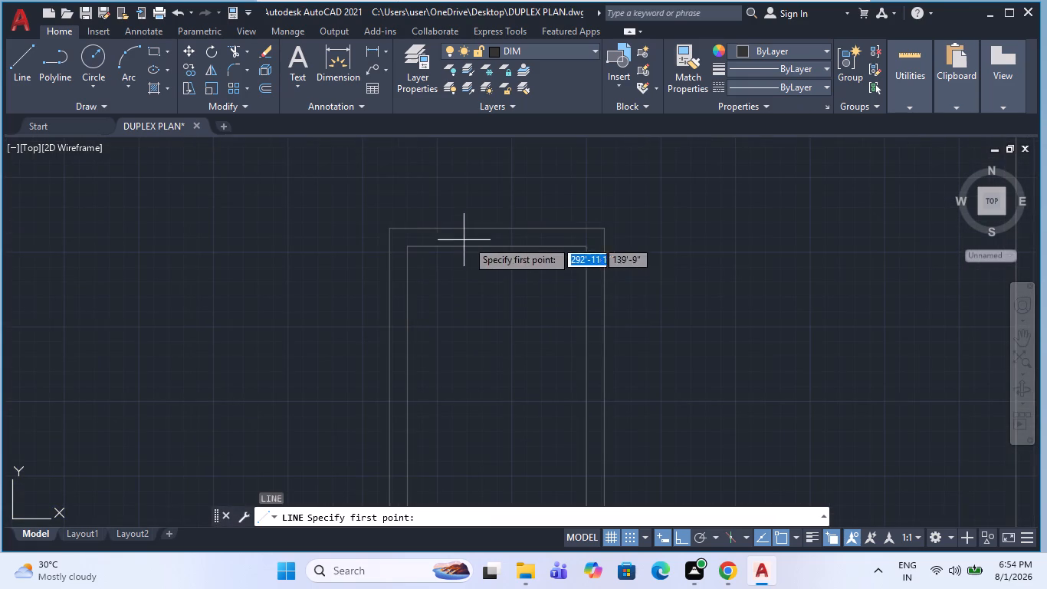
pyautogui.click(587, 250)
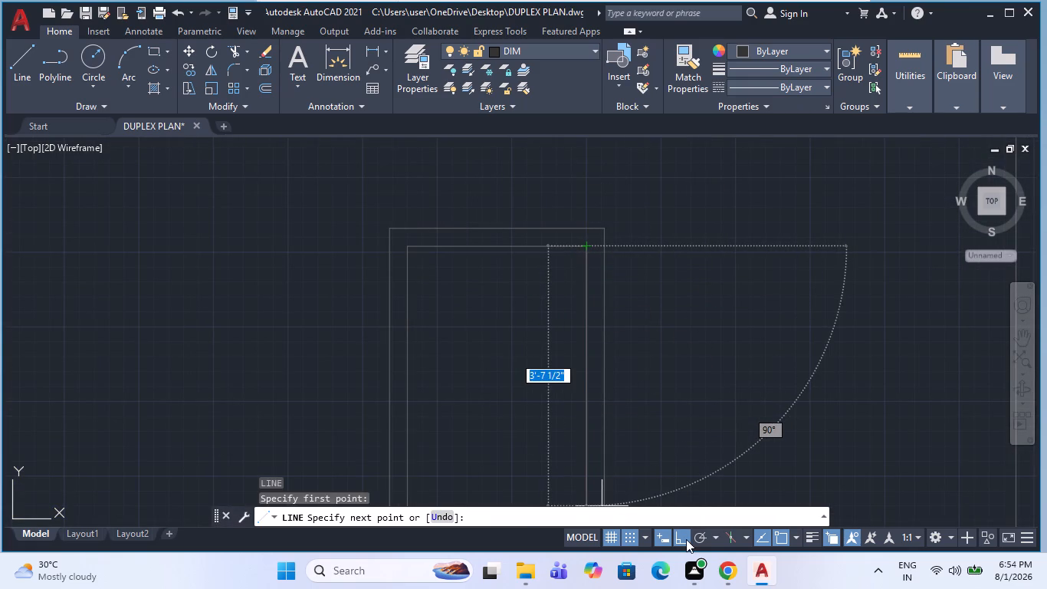
pyautogui.click(686, 540)
pyautogui.click(470, 337)
pyautogui.scroll(-3, 461, 287)
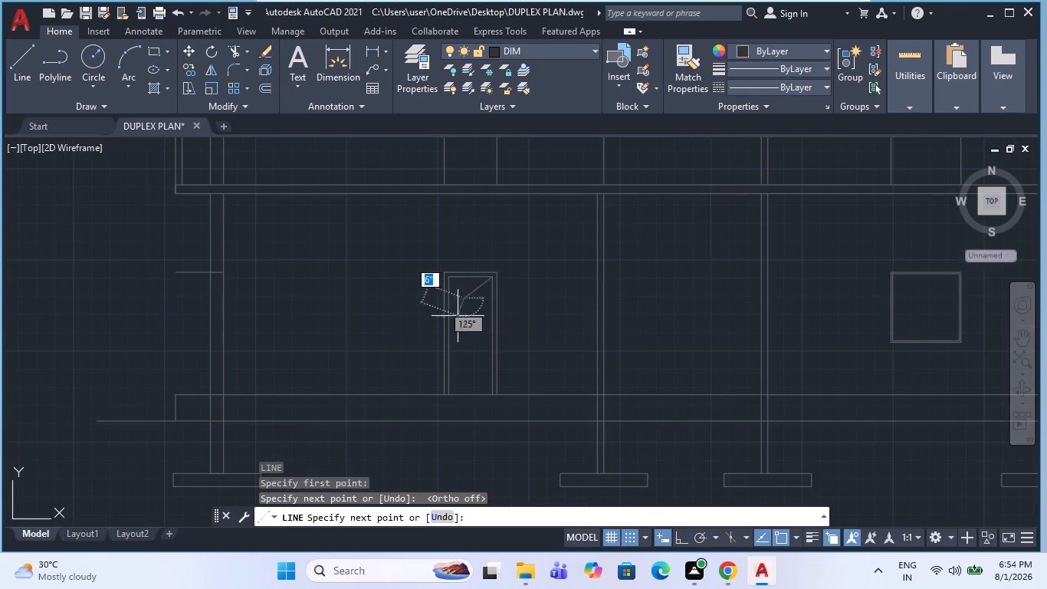
pyautogui.press('F8')
pyautogui.scroll(2, 469, 378)
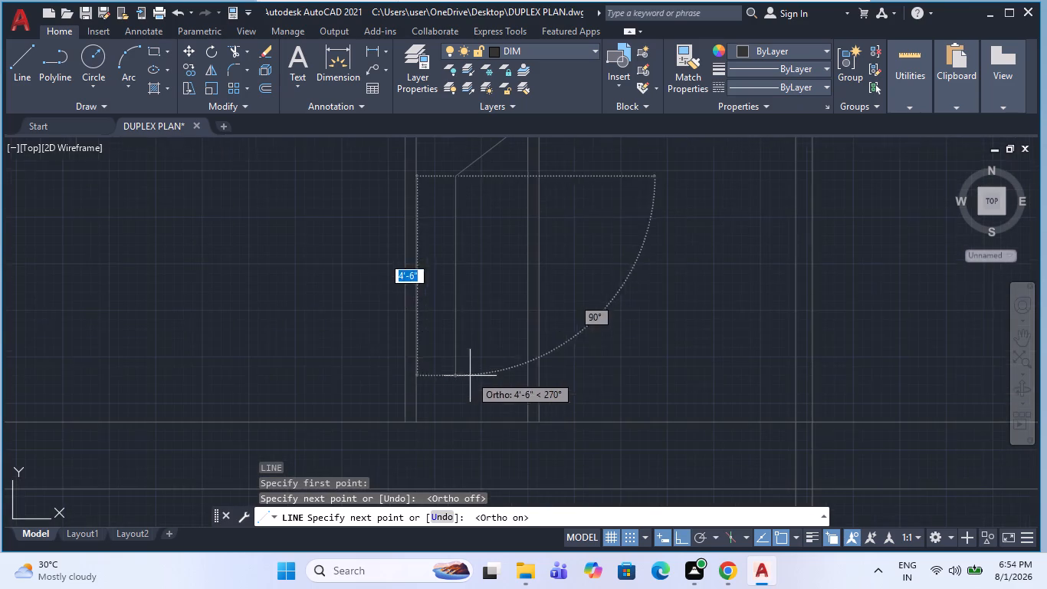
pyautogui.click(464, 363)
pyautogui.click(521, 417)
pyautogui.press('Escape')
pyautogui.scroll(-2, 472, 382)
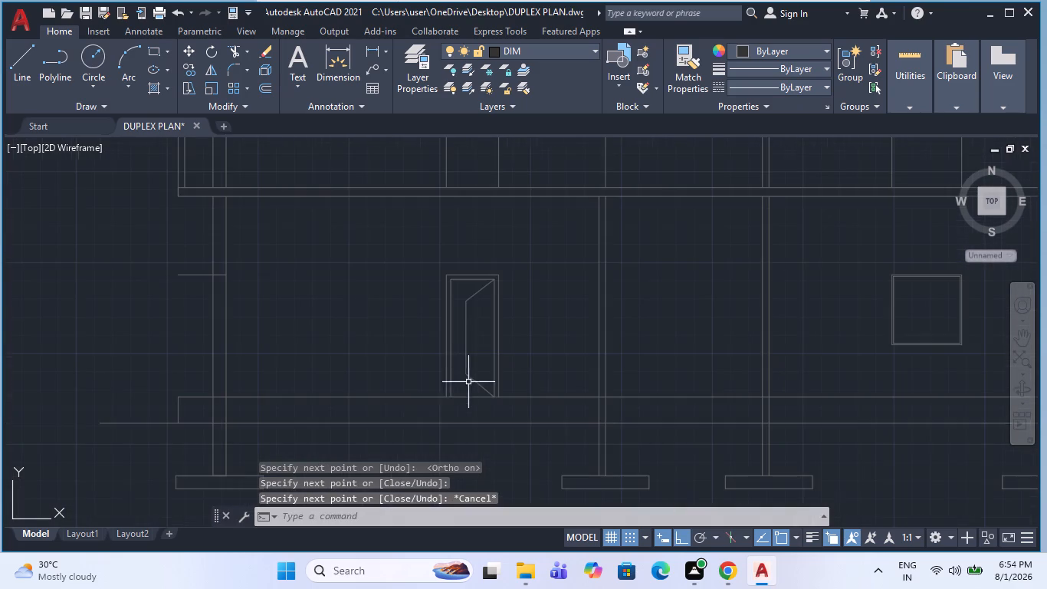
# Draw a small knob circle centred on the door leaf's vertical edge.
pyautogui.press('c')
pyautogui.press('space')
pyautogui.scroll(2, 464, 360)
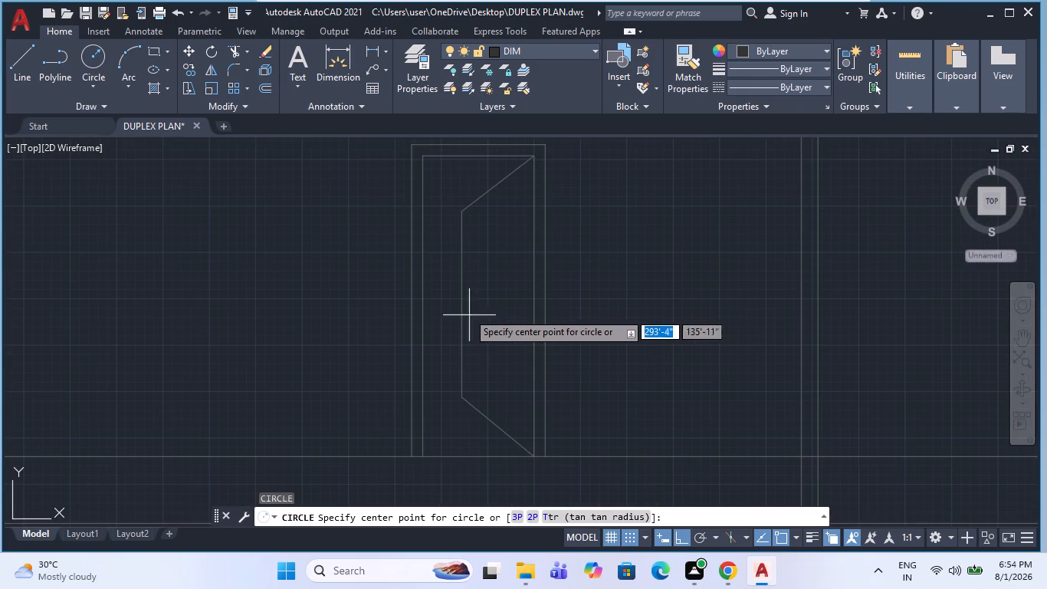
pyautogui.click(463, 306)
pyautogui.scroll(1, 468, 306)
pyautogui.click(468, 306)
pyautogui.press('Escape')
# Move the knob circle about 4 inches horizontally to the right, onto the door leaf.
pyautogui.click(471, 306)
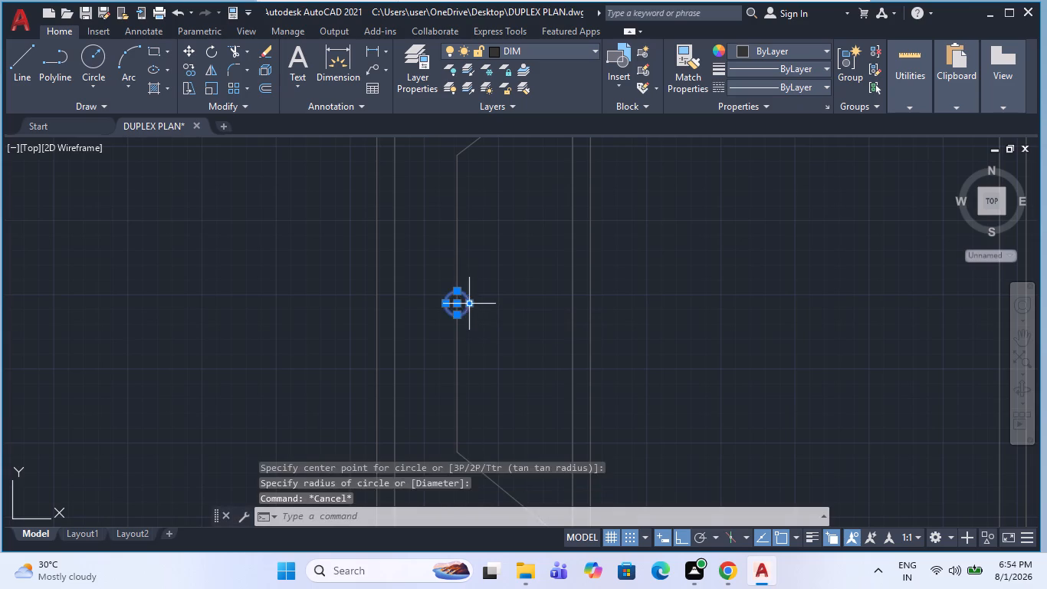
pyautogui.write('M')
pyautogui.press('space')
pyautogui.click(477, 330)
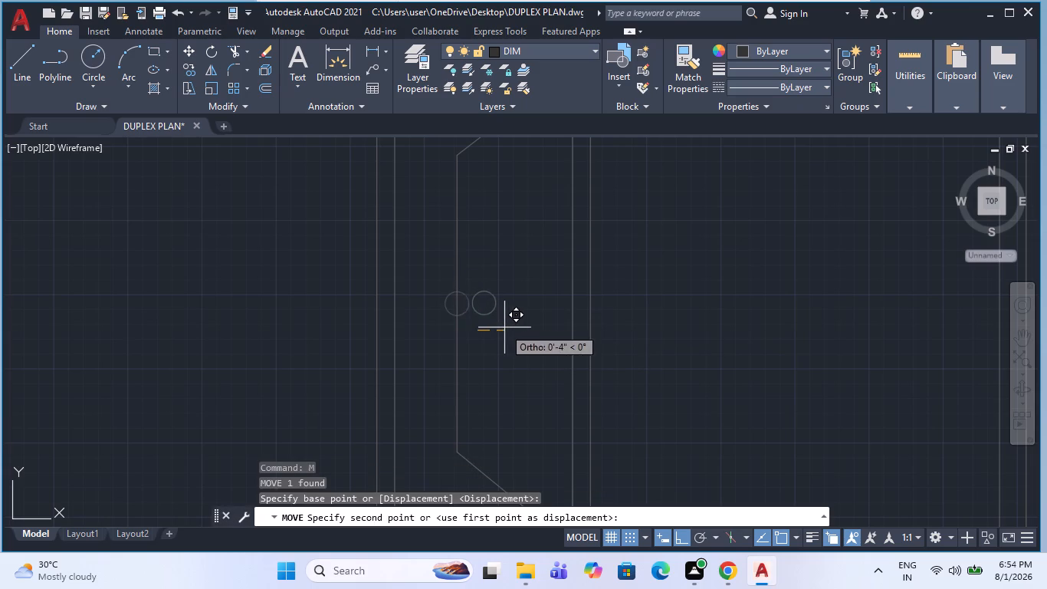
pyautogui.click(504, 327)
pyautogui.press('Escape')
pyautogui.scroll(2, 495, 324)
pyautogui.press('Escape')
pyautogui.click(507, 327)
pyautogui.click(477, 283)
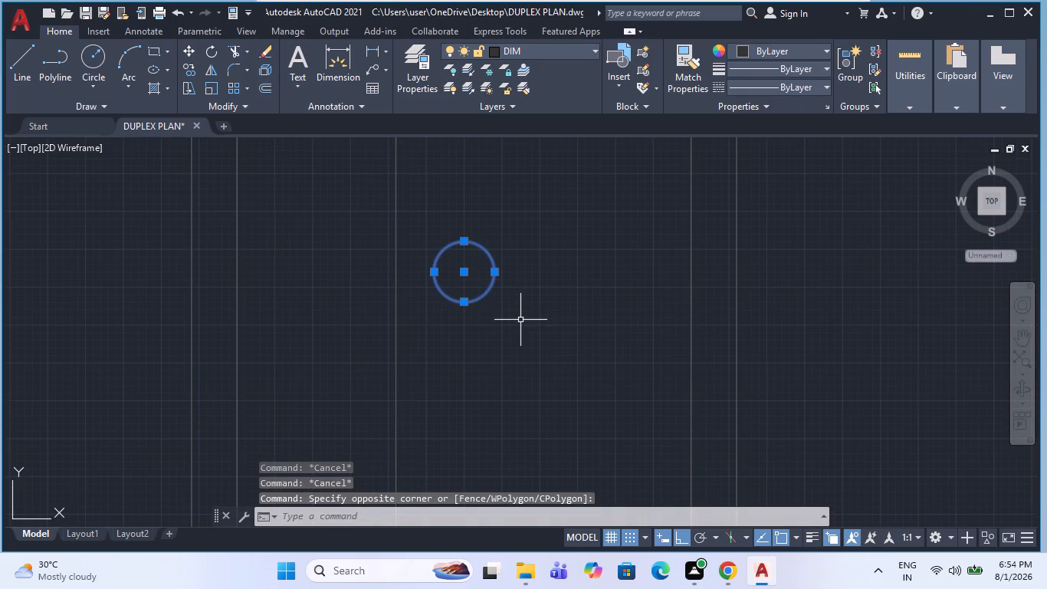
pyautogui.press('Escape')
# Offset the knob circle 0.5 inch inward to form an inner ring.
pyautogui.write('O')
pyautogui.press('space')
pyautogui.write('.24')
pyautogui.press('space')
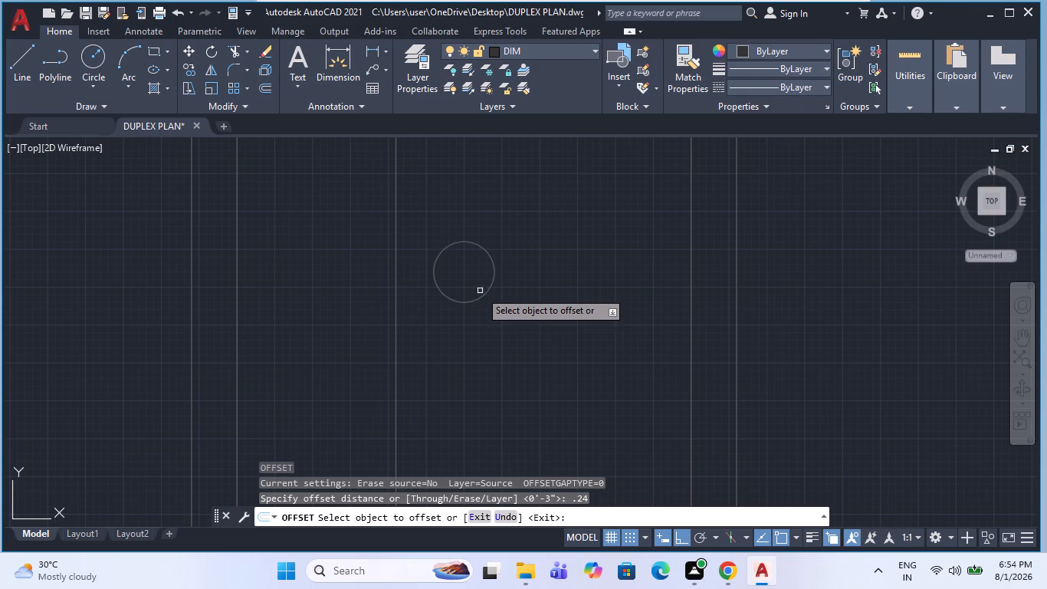
pyautogui.click(480, 294)
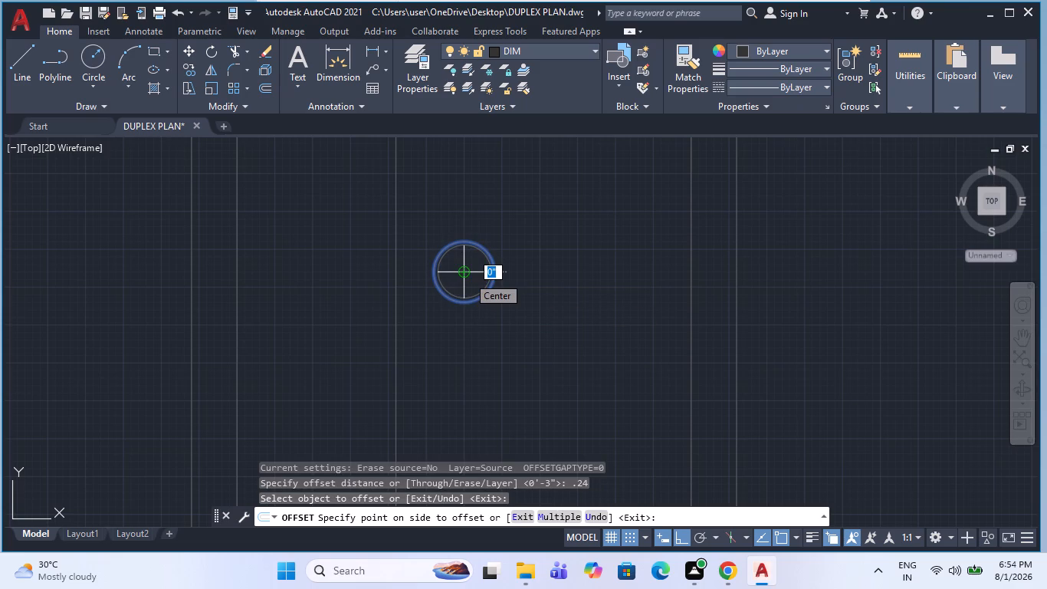
pyautogui.write('.5')
pyautogui.press('Return')
pyautogui.scroll(-2, 436, 293)
pyautogui.press('Escape')
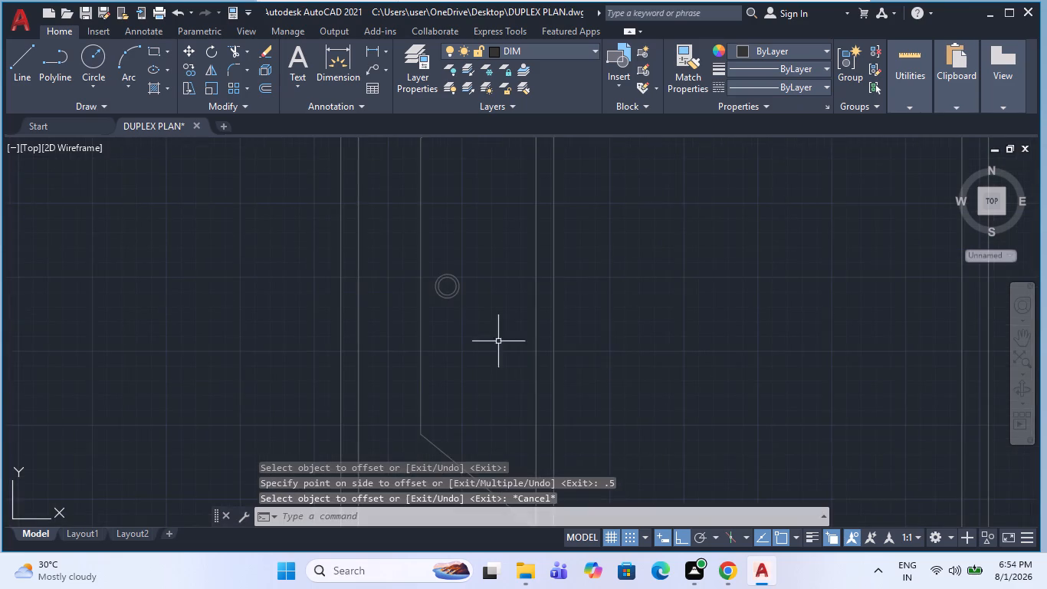
pyautogui.scroll(-5, 462, 293)
pyautogui.press('Escape')
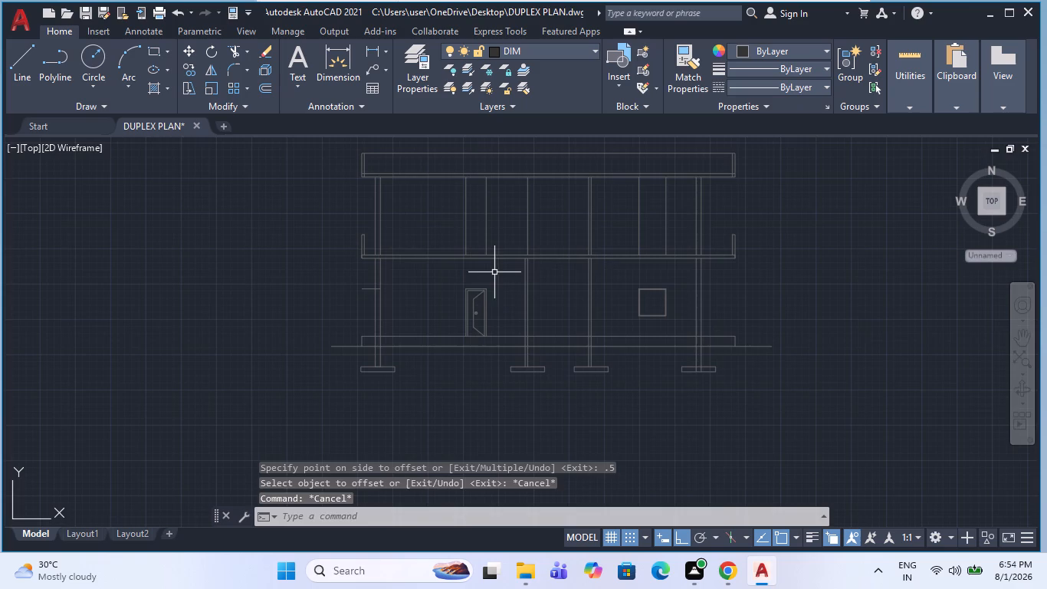
# Join the three lines of the ground-floor door leaf into one polyline.
pyautogui.scroll(1, 499, 308)
pyautogui.click(498, 323)
pyautogui.click(420, 256)
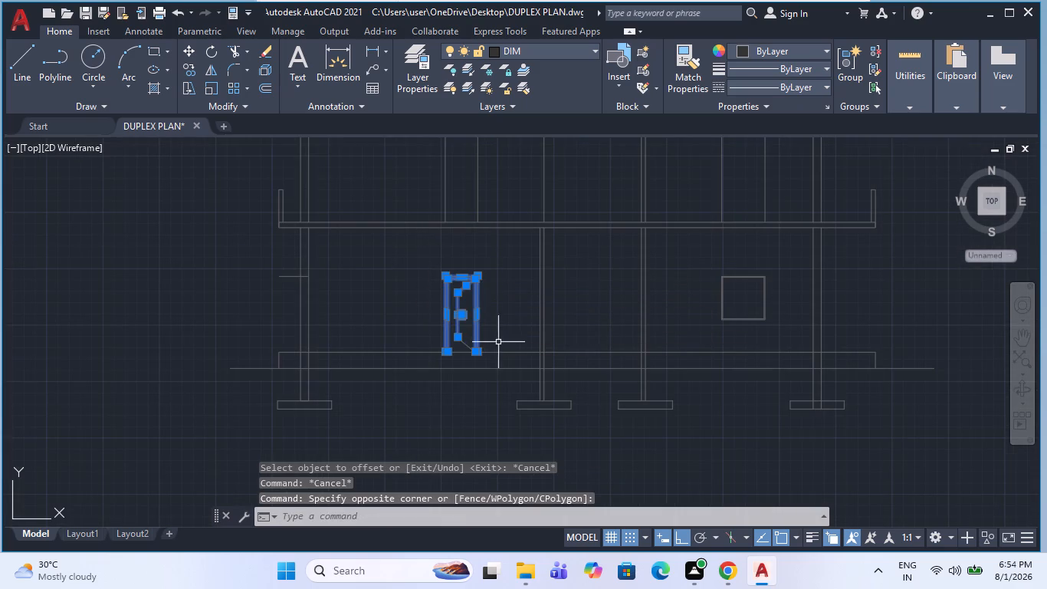
pyautogui.scroll(3, 478, 364)
pyautogui.click(487, 307)
pyautogui.click(359, 244)
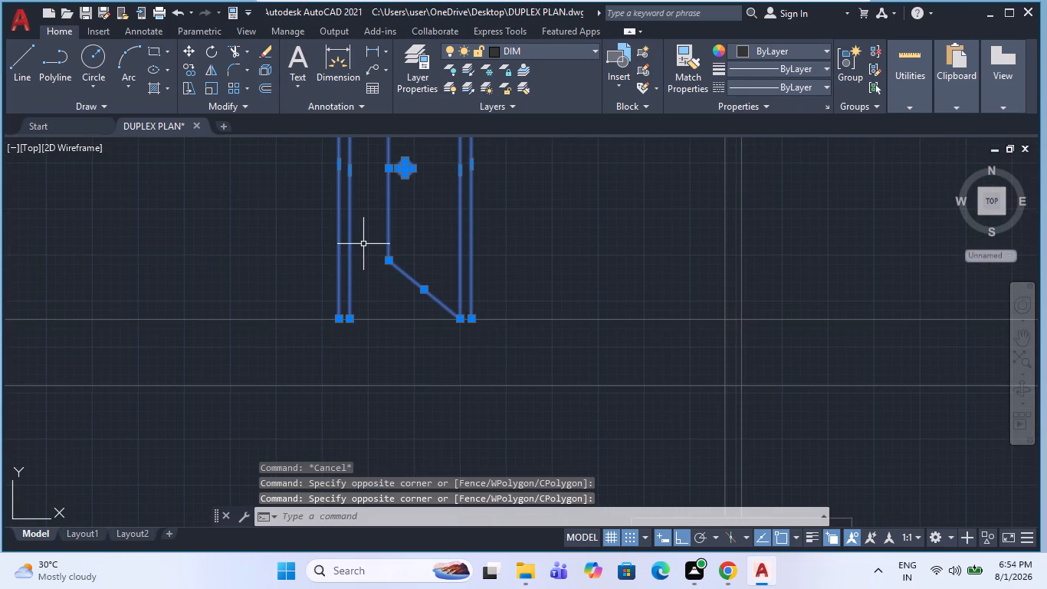
pyautogui.press('j')
pyautogui.press('space')
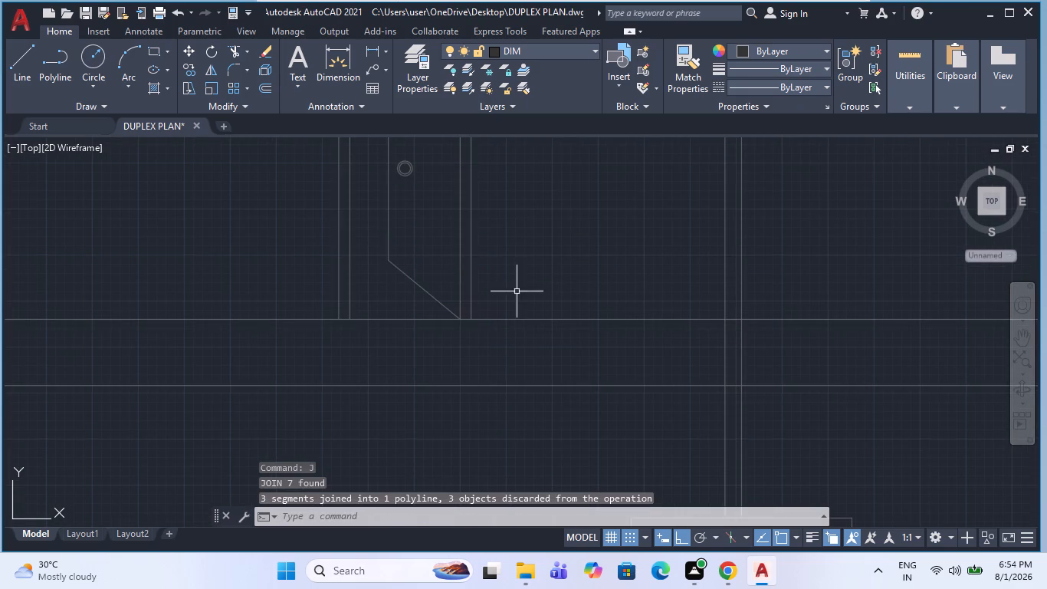
# Copy the complete ground-floor door with frame, leaf and knob 12' straight up onto the first-floor slab.
pyautogui.moveTo(517, 291); pyautogui.dragTo(505, 291)
pyautogui.click(322, 254)
pyautogui.scroll(-2, 511, 378)
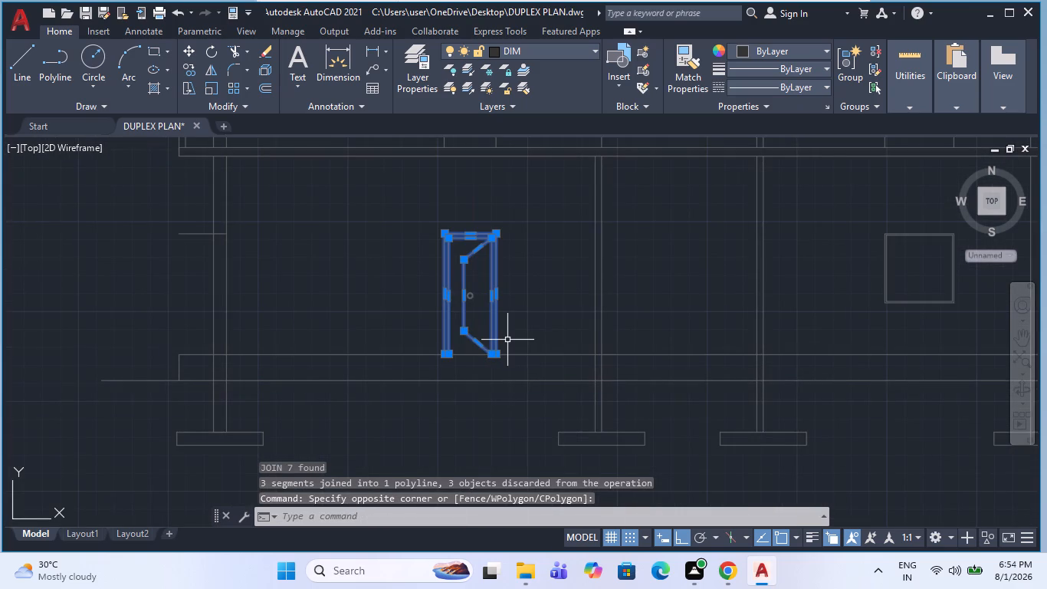
pyautogui.scroll(2, 462, 272)
pyautogui.click(492, 345)
pyautogui.click(468, 305)
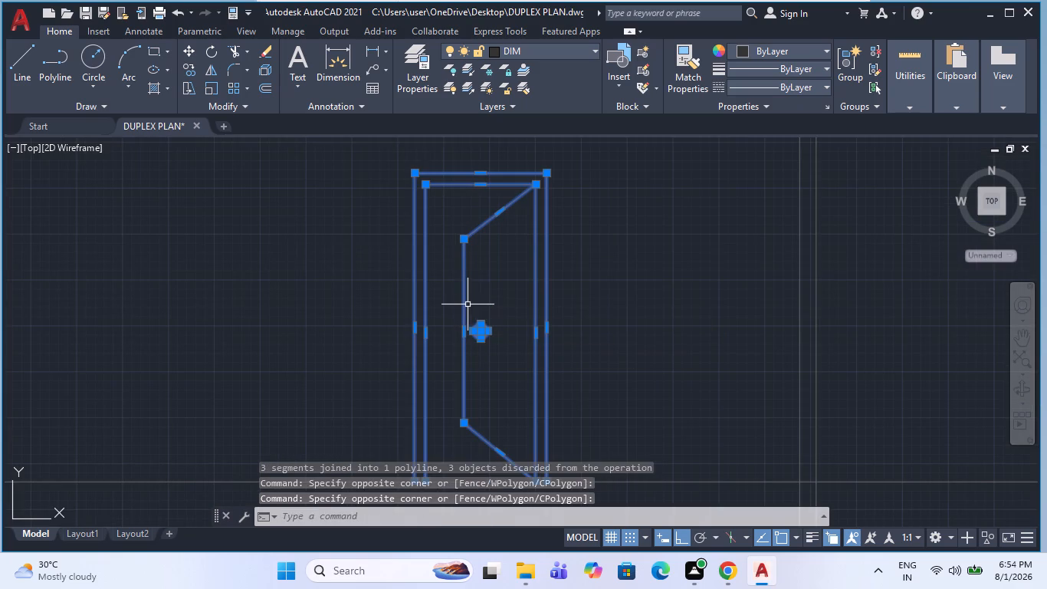
pyautogui.write('CO')
pyautogui.press('space')
pyautogui.scroll(-3, 476, 269)
pyautogui.scroll(2, 517, 318)
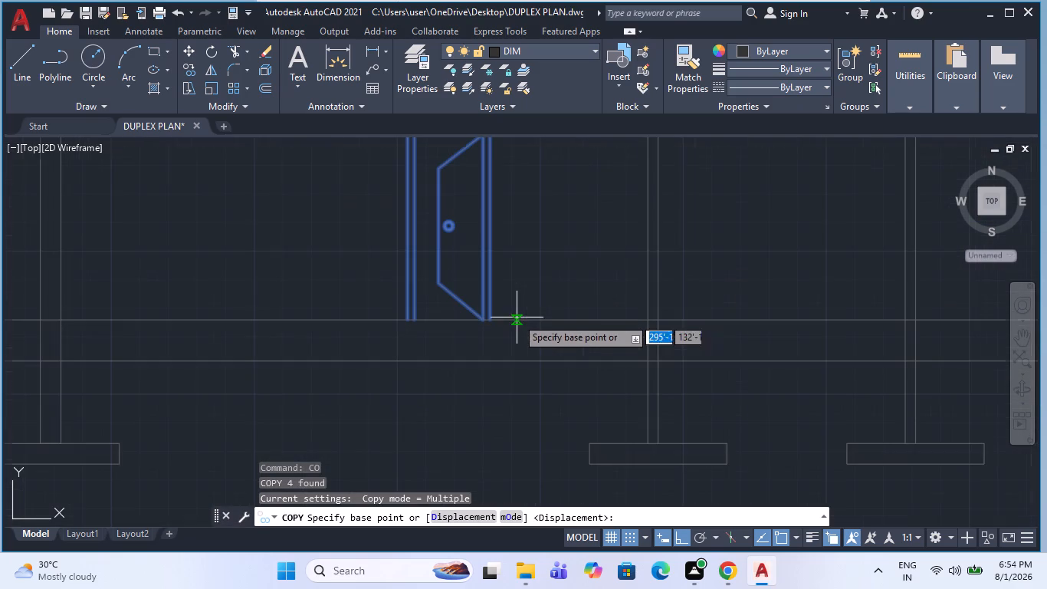
pyautogui.click(494, 317)
pyautogui.scroll(-4, 494, 329)
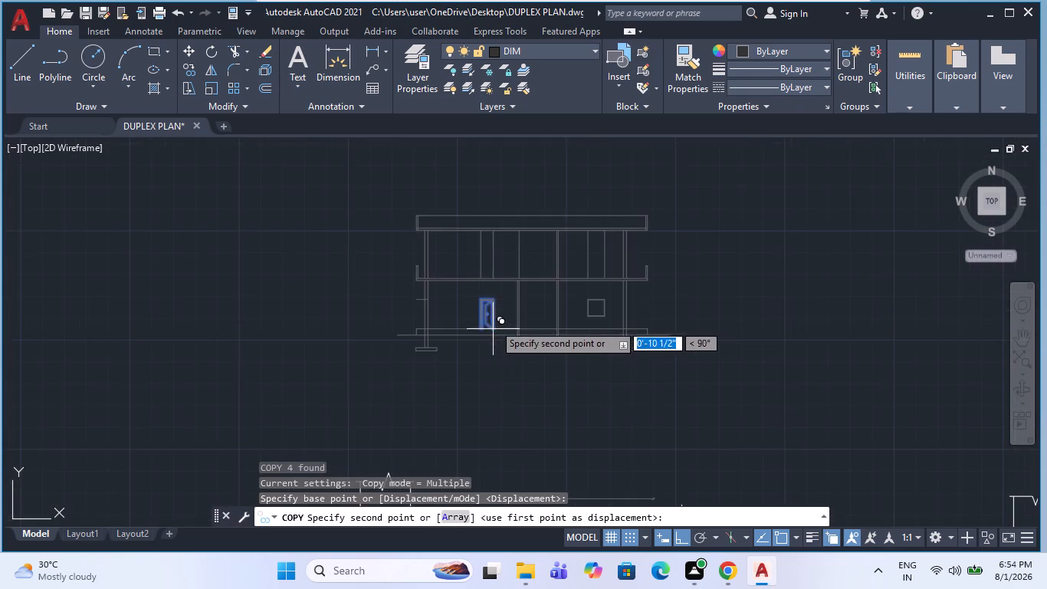
pyautogui.scroll(6, 492, 278)
pyautogui.click(478, 280)
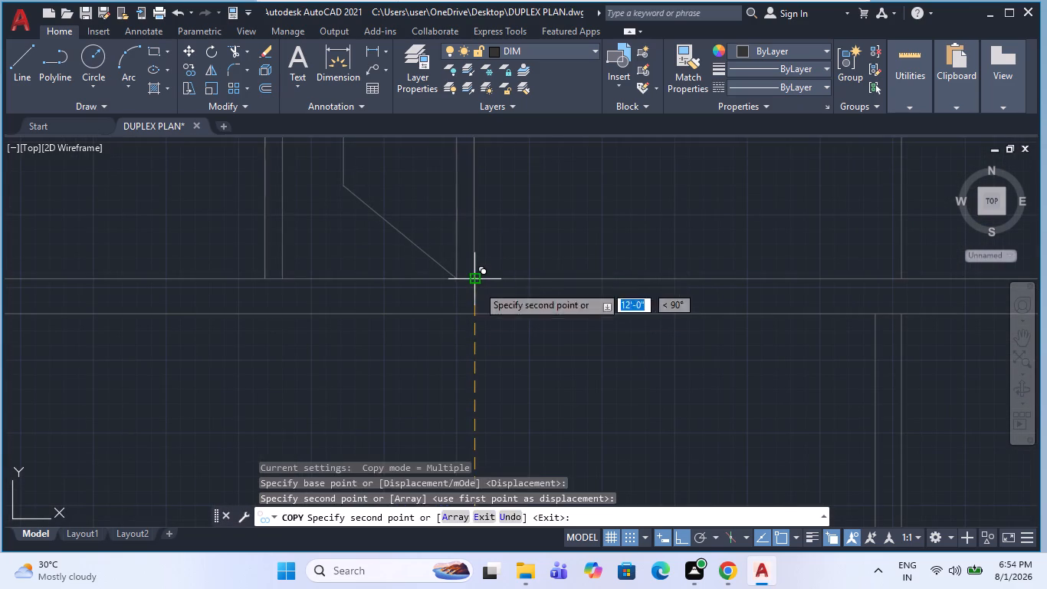
pyautogui.press('Escape')
pyautogui.scroll(-3, 487, 354)
pyautogui.press('Escape')
# Delete the two leftover vertical opening lines above the copied first-floor door.
pyautogui.click(510, 174)
pyautogui.click(399, 171)
pyautogui.press('Delete')
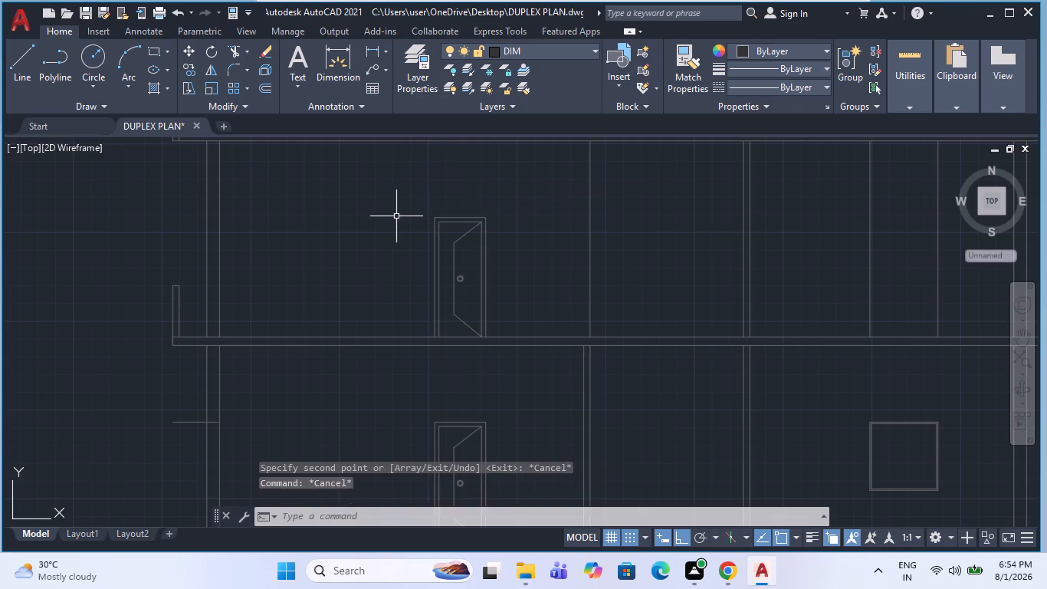
pyautogui.scroll(-3, 406, 251)
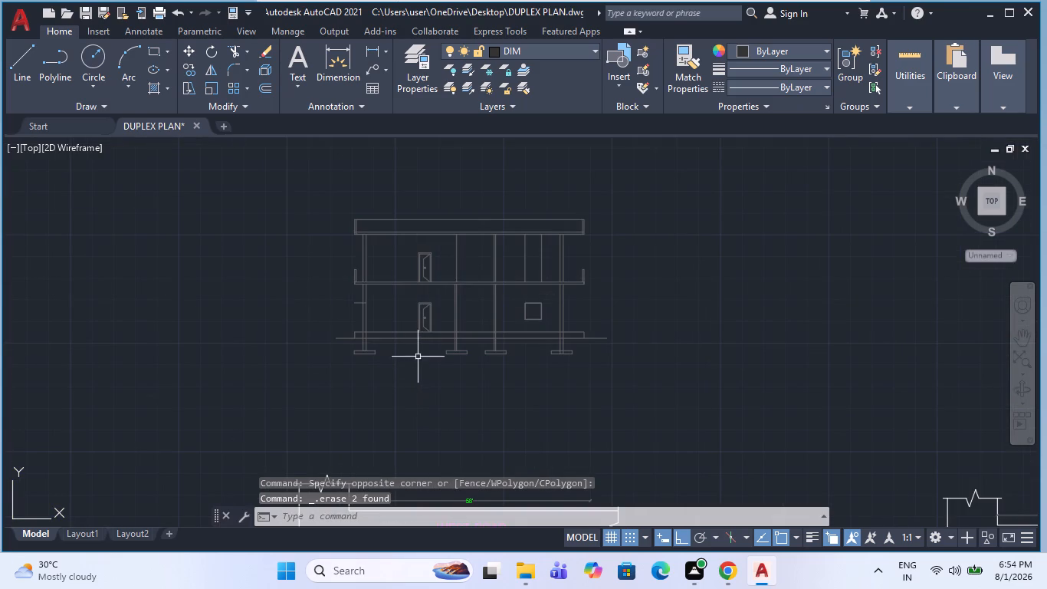
# Trim the part of the lintel line projecting outside the ground floor's left outer wall.
pyautogui.scroll(1, 849, 588)
pyautogui.scroll(3, 353, 278)
pyautogui.press('Escape')
pyautogui.press('t')
pyautogui.press('r')
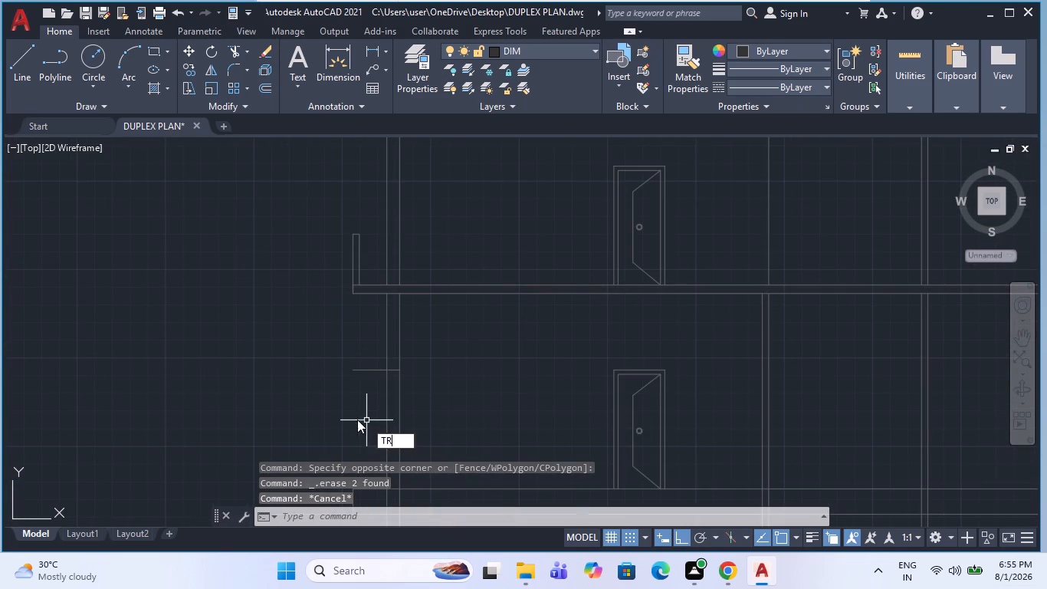
pyautogui.press('space')
pyautogui.click(363, 375)
pyautogui.click(361, 358)
pyautogui.press('Escape')
pyautogui.scroll(-2, 285, 380)
pyautogui.press('Escape')
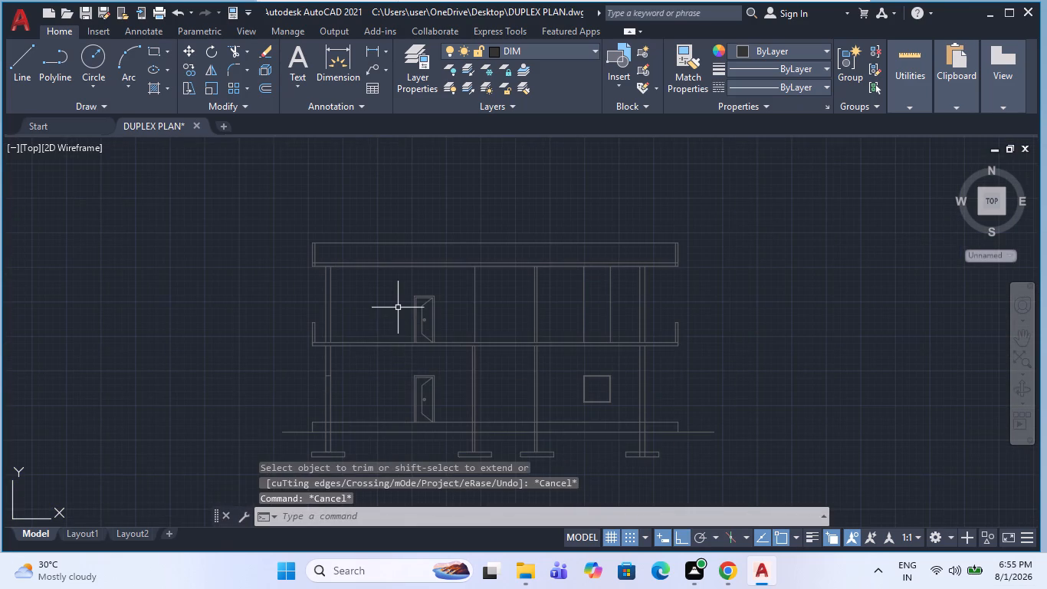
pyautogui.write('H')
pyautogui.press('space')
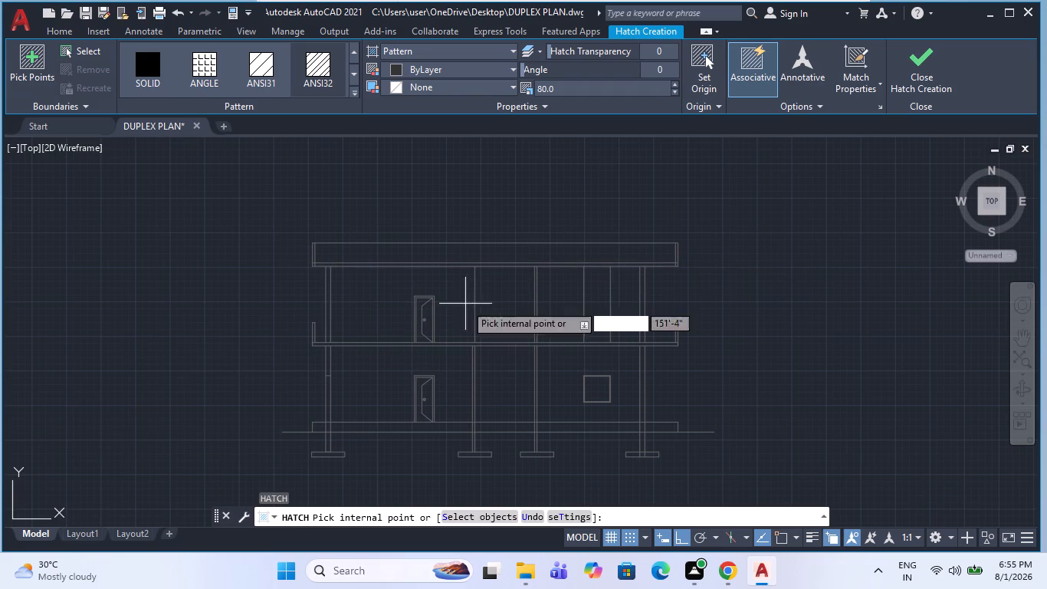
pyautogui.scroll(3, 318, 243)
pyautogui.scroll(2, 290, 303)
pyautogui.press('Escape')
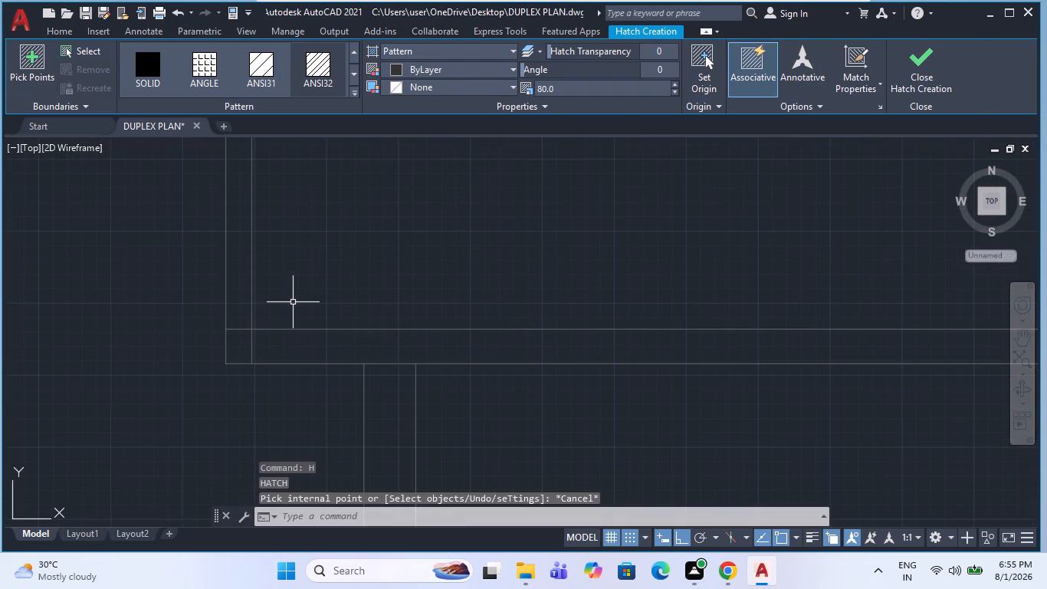
# Trim the parapets' inner vertical lines where they cross the roof slab at its left and right ends.
pyautogui.press('t')
pyautogui.write('R')
pyautogui.press('space')
pyautogui.click(251, 349)
pyautogui.press('Escape')
pyautogui.scroll(-4, 231, 334)
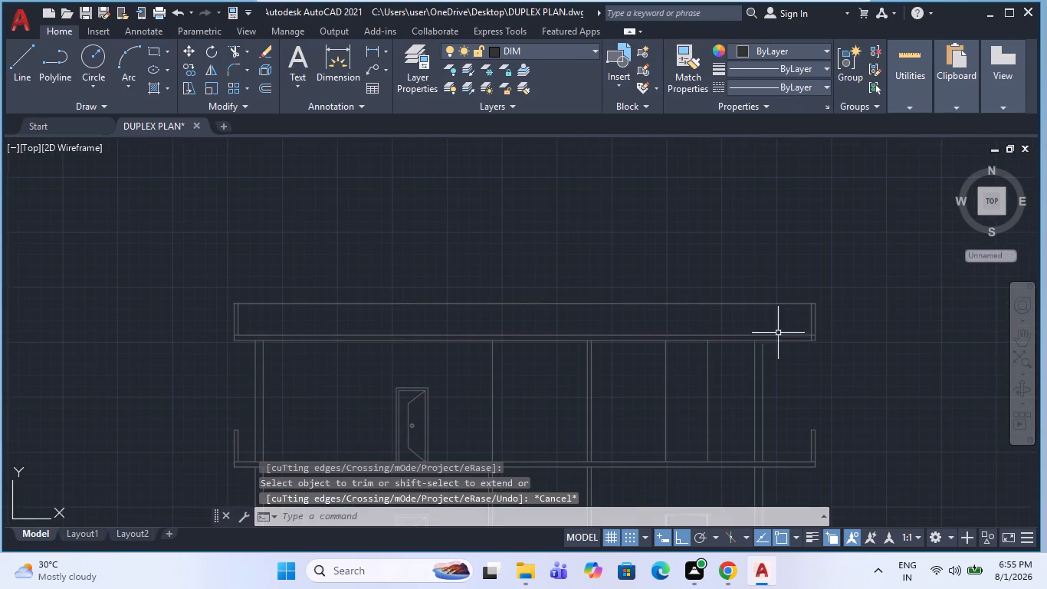
pyautogui.scroll(3, 819, 338)
pyautogui.press('space')
pyautogui.click(785, 342)
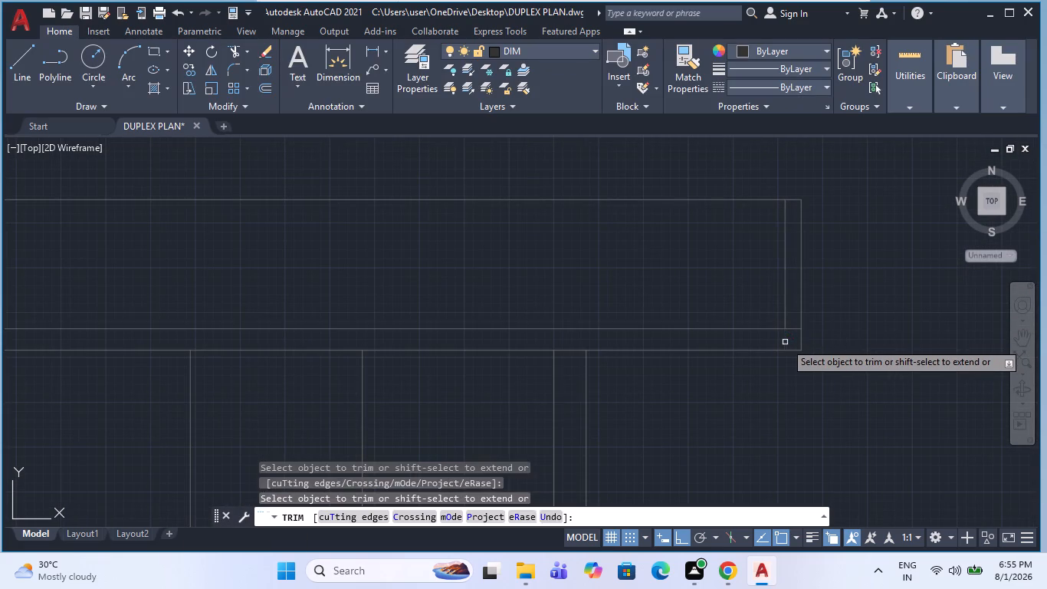
pyautogui.press('Escape')
pyautogui.scroll(-3, 668, 253)
pyautogui.press('Escape')
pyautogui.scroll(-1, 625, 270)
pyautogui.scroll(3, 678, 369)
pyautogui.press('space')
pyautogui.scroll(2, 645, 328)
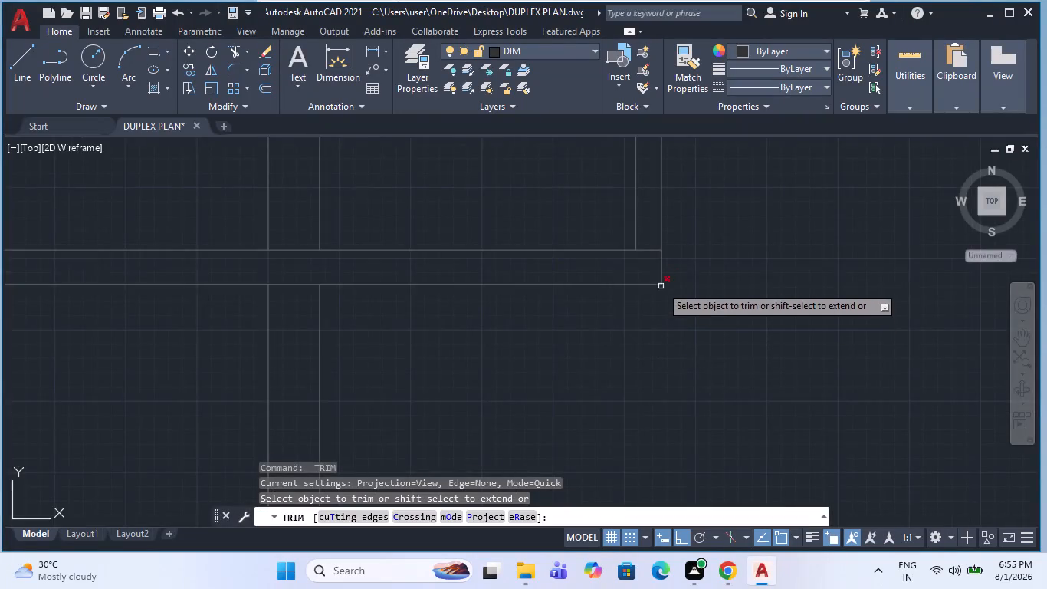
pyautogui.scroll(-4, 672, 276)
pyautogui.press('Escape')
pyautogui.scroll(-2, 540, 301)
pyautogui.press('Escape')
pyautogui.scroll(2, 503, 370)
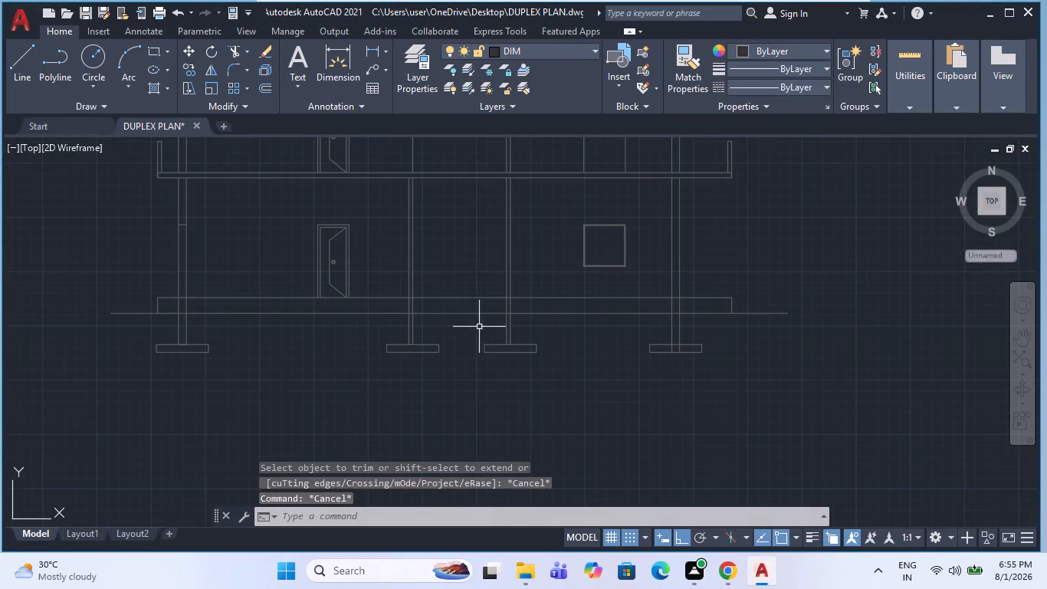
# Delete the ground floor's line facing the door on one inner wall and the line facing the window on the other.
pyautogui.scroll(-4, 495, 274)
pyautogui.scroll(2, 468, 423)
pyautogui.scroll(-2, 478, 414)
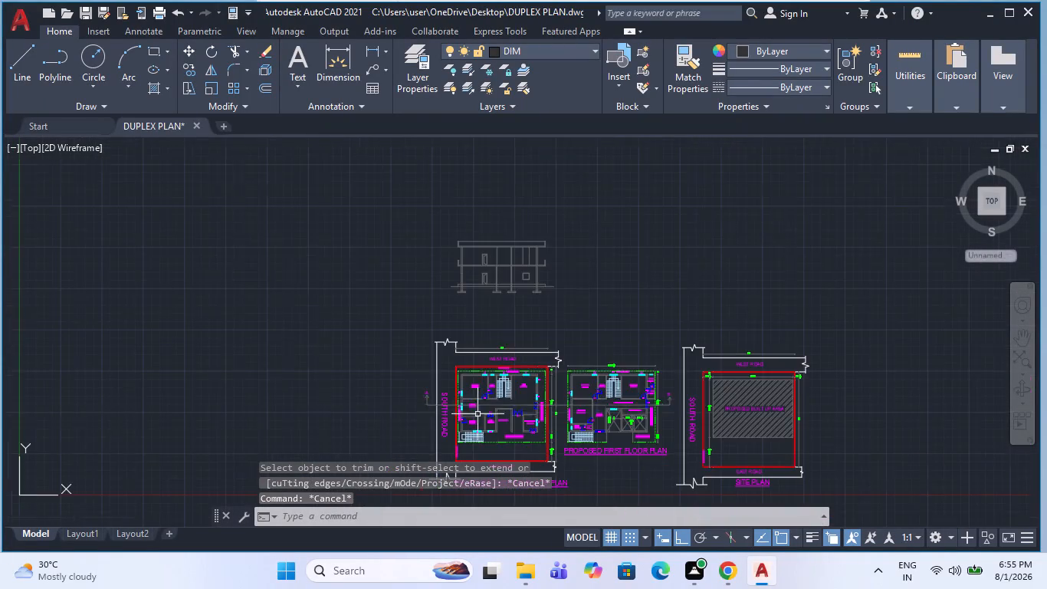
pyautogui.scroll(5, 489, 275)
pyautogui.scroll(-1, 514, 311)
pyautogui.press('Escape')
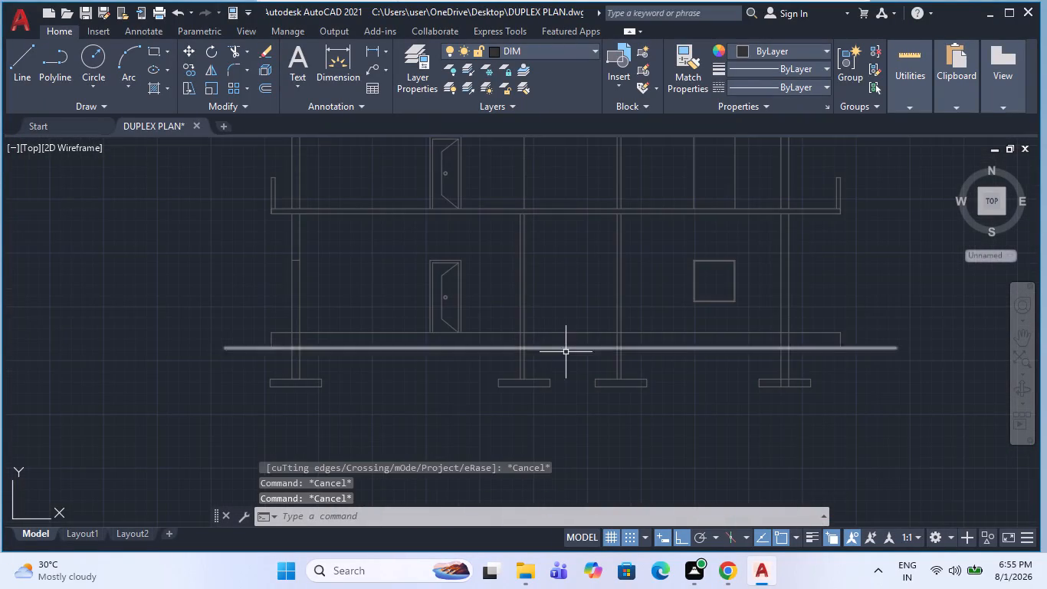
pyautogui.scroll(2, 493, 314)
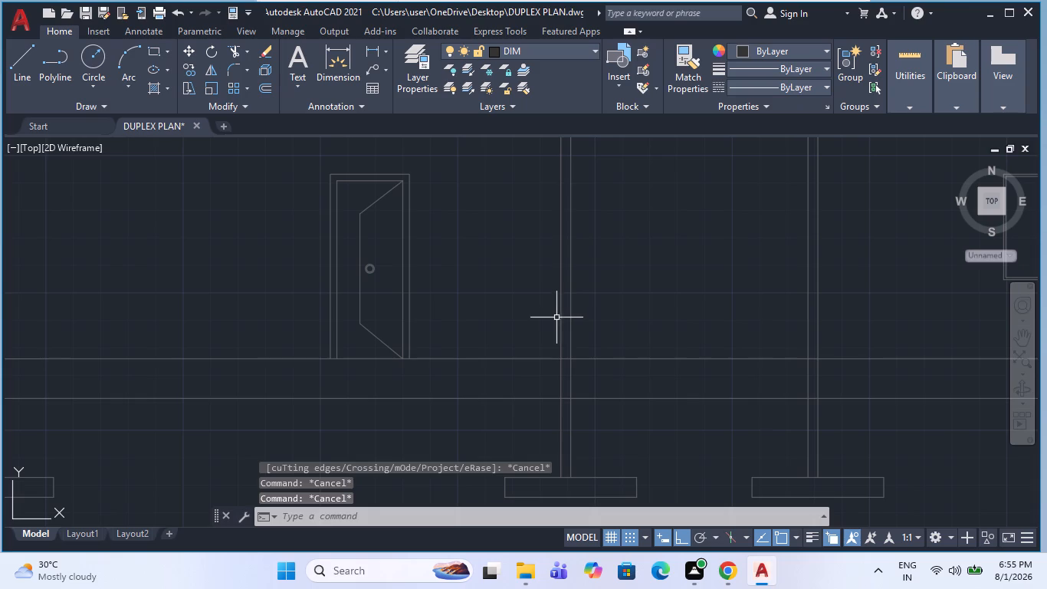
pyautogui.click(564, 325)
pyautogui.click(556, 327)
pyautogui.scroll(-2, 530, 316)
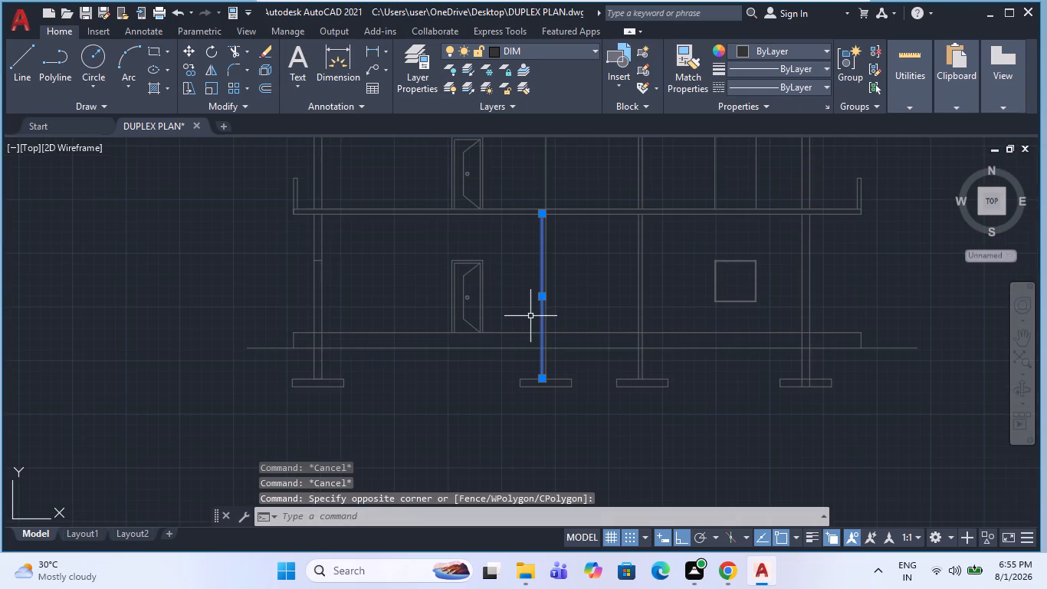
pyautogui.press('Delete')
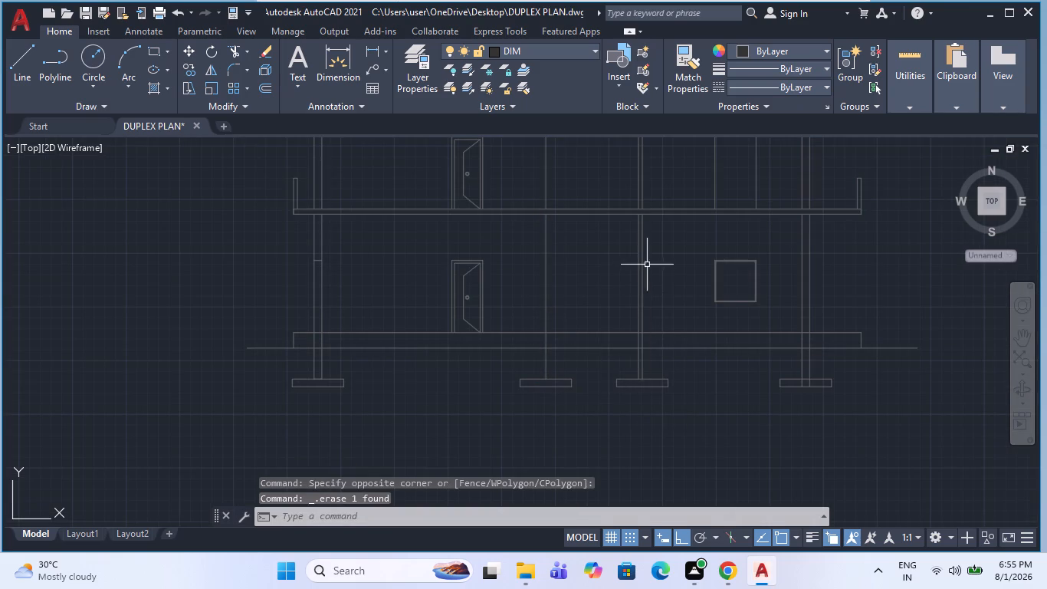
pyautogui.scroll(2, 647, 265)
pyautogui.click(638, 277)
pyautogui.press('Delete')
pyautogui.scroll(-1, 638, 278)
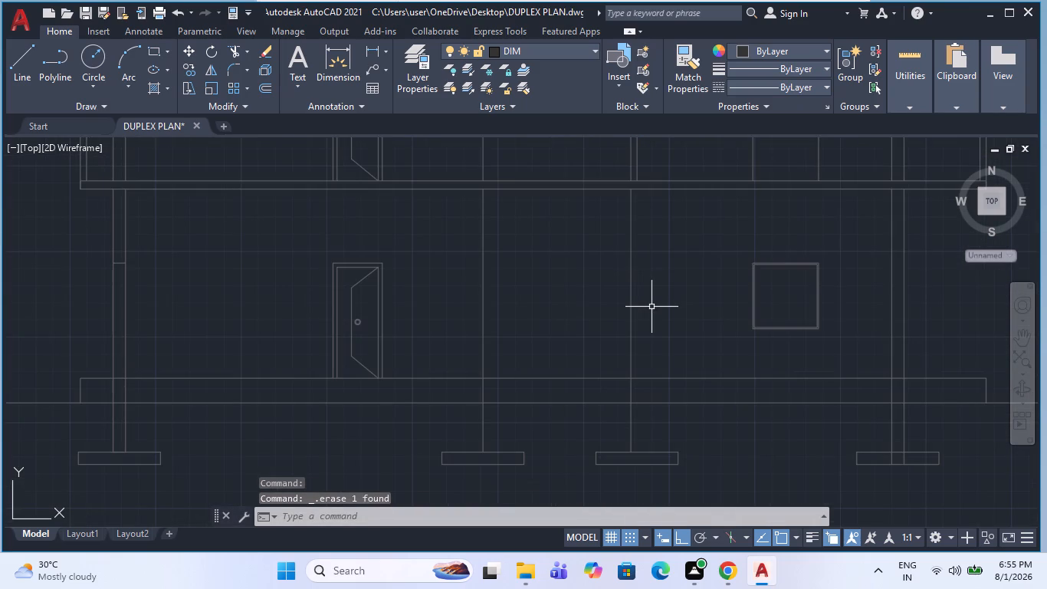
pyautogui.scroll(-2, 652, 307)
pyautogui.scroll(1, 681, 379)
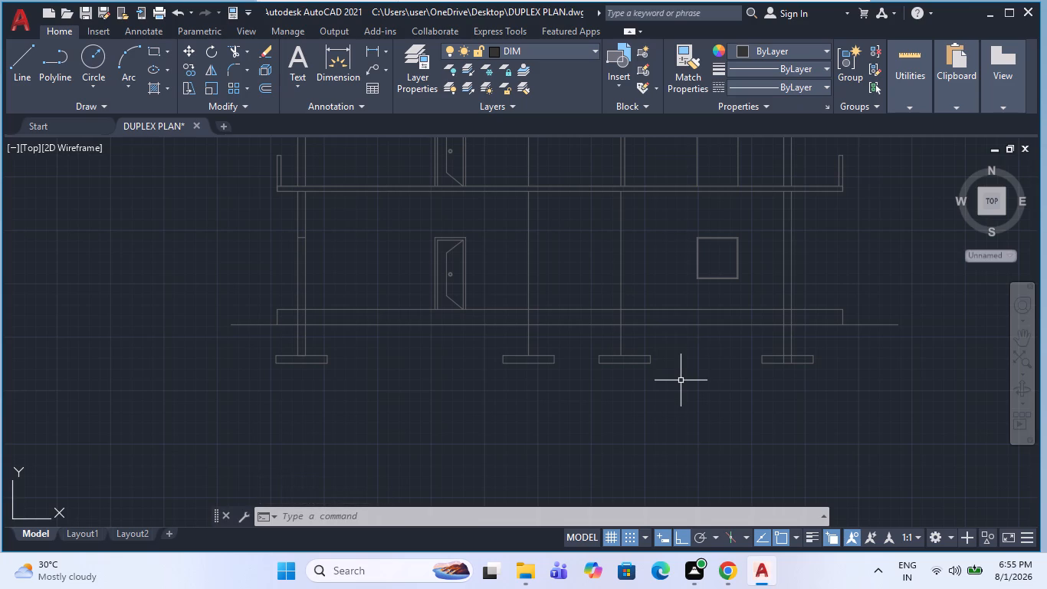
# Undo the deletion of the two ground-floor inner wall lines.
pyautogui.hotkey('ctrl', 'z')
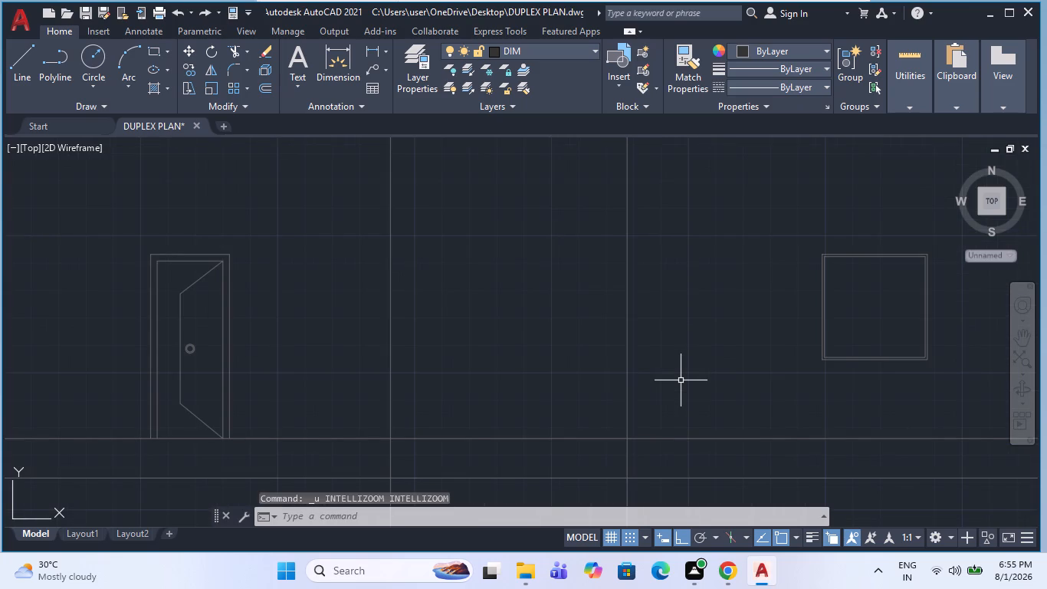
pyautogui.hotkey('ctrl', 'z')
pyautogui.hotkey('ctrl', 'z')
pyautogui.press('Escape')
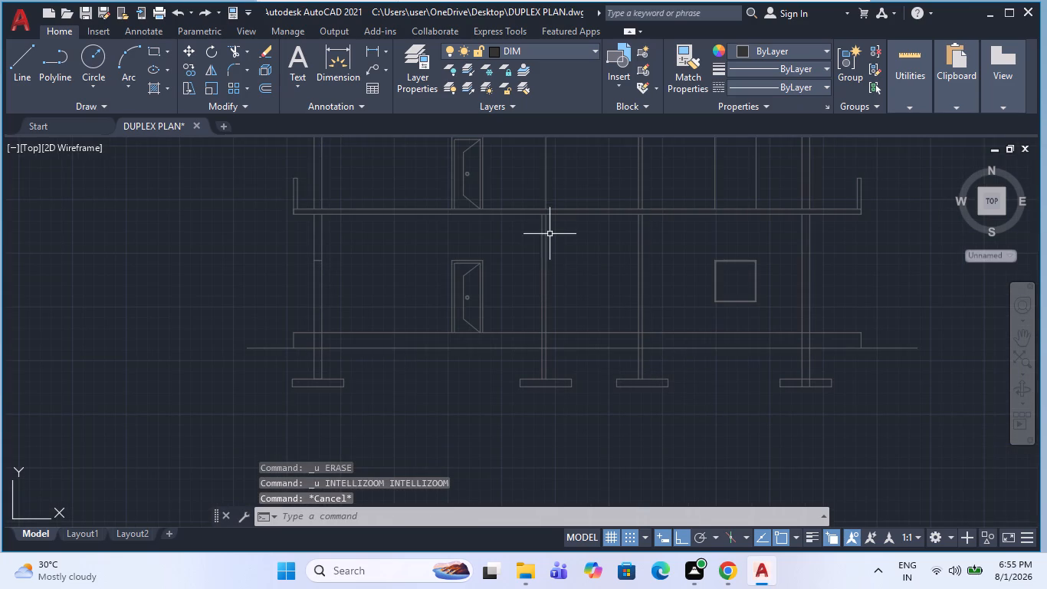
# Offset the top line of the first-floor slab 6' downward into the ground floor.
pyautogui.scroll(1, 581, 300)
pyautogui.press('Escape')
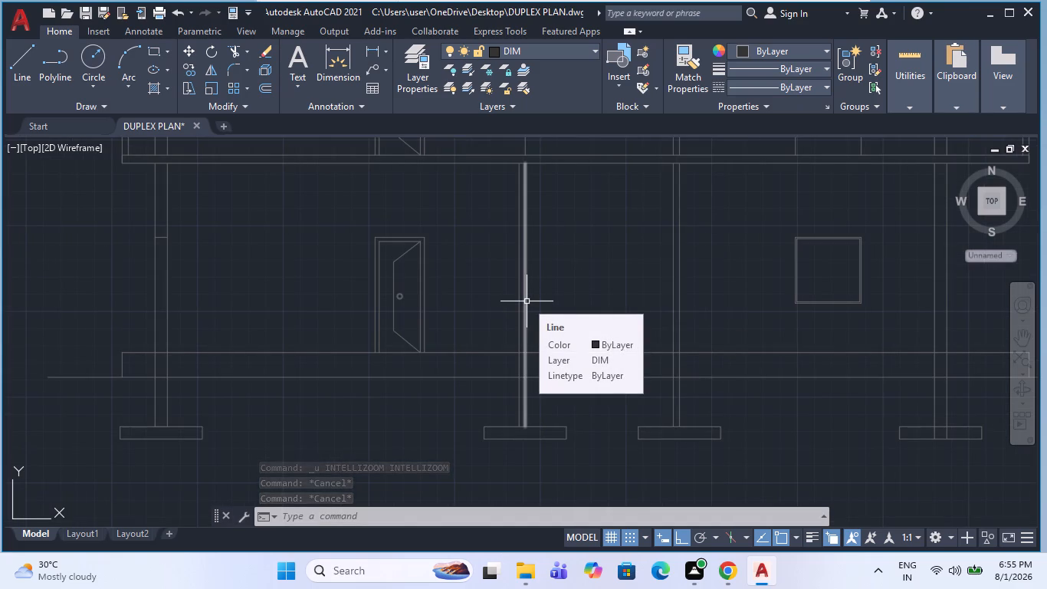
pyautogui.press('Escape')
pyautogui.write('O')
pyautogui.press('space')
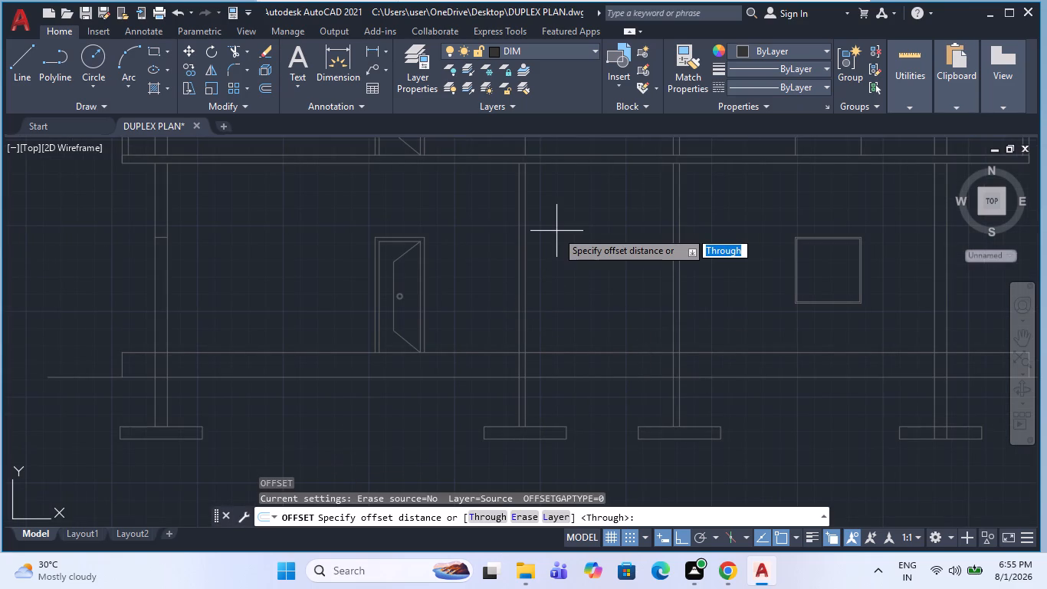
pyautogui.write("6'")
pyautogui.press('Return')
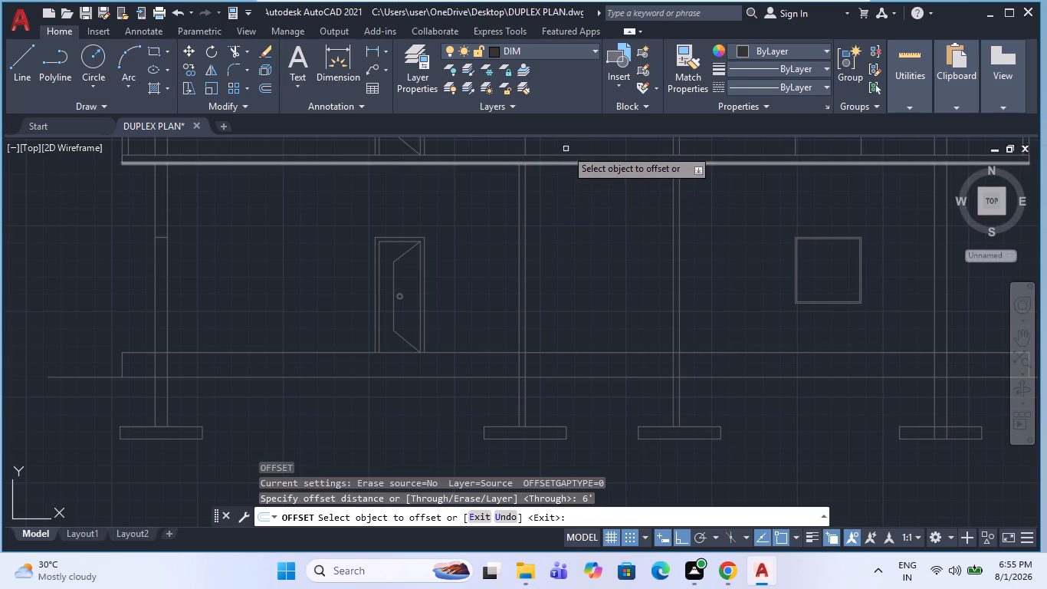
pyautogui.click(564, 156)
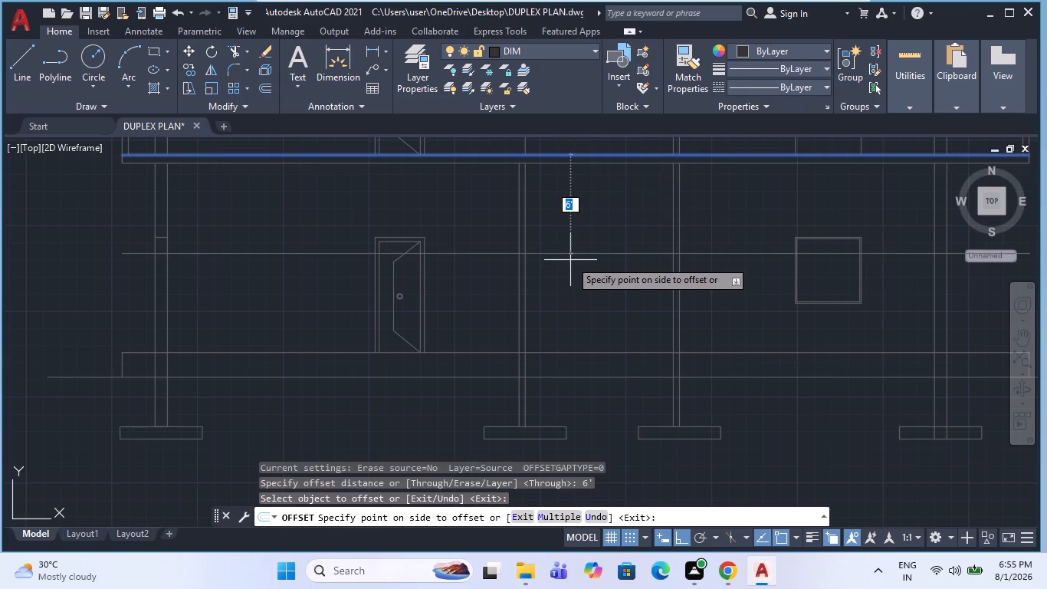
pyautogui.click(560, 271)
pyautogui.press('Escape')
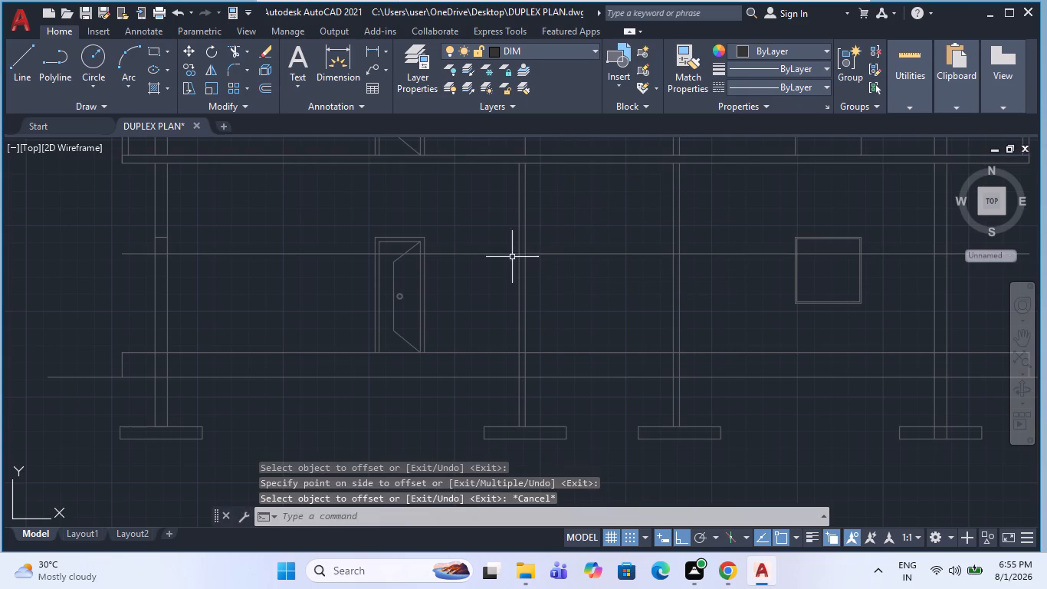
# Trim the offset line at the two inner walls and delete its leftover pieces on both sides, keeping only the middle part.
pyautogui.scroll(2, 511, 256)
pyautogui.press('Escape')
pyautogui.write('TR')
pyautogui.press('space')
pyautogui.moveTo(511, 226); pyautogui.dragTo(501, 259)
pyautogui.scroll(-2, 430, 278)
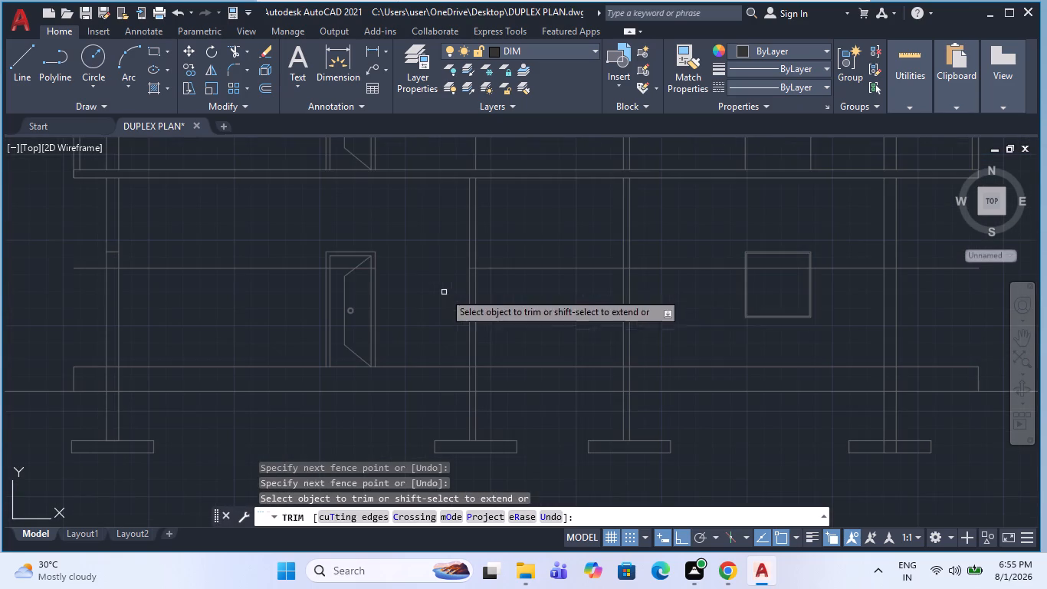
pyautogui.moveTo(641, 258); pyautogui.dragTo(642, 285)
pyautogui.press('Escape')
pyautogui.click(845, 294)
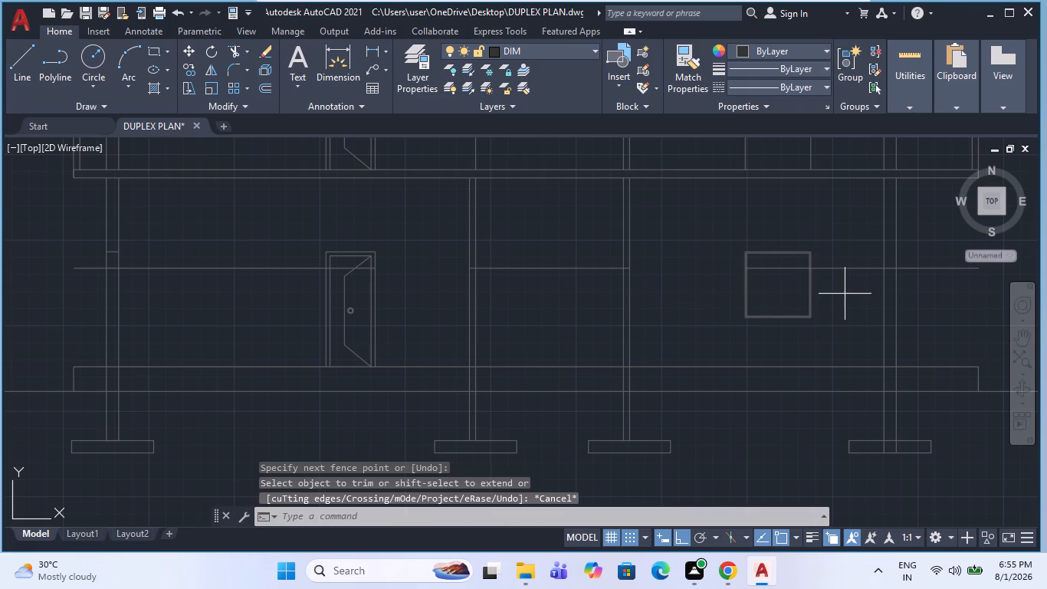
pyautogui.click(845, 265)
pyautogui.press('Delete')
pyautogui.click(295, 294)
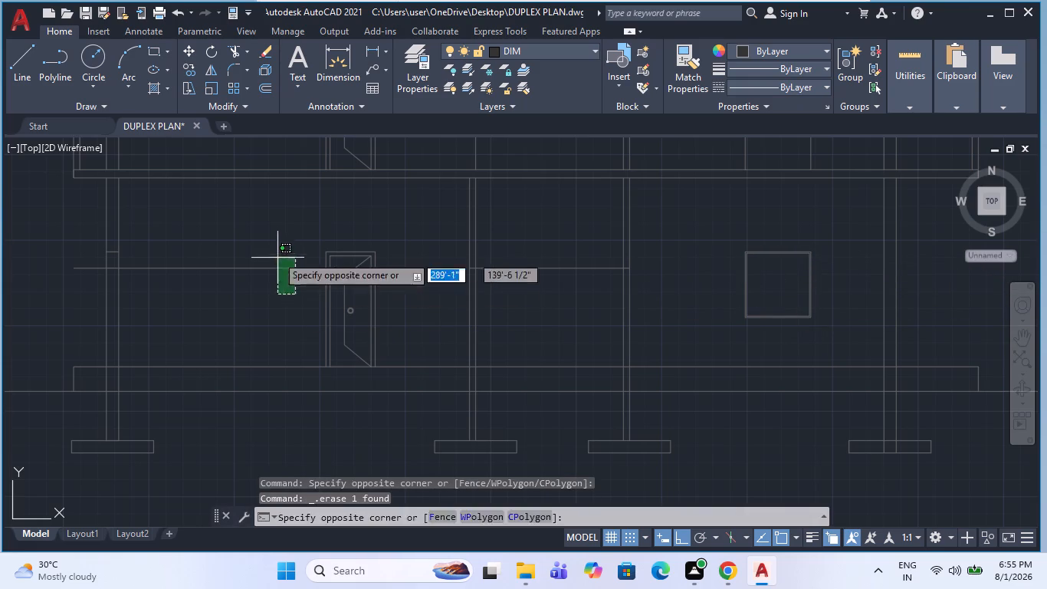
pyautogui.click(277, 255)
pyautogui.press('Delete')
# Draw a vertical line from the midpoint of the offset line straight up to the first-floor slab's underside.
pyautogui.scroll(-2, 460, 288)
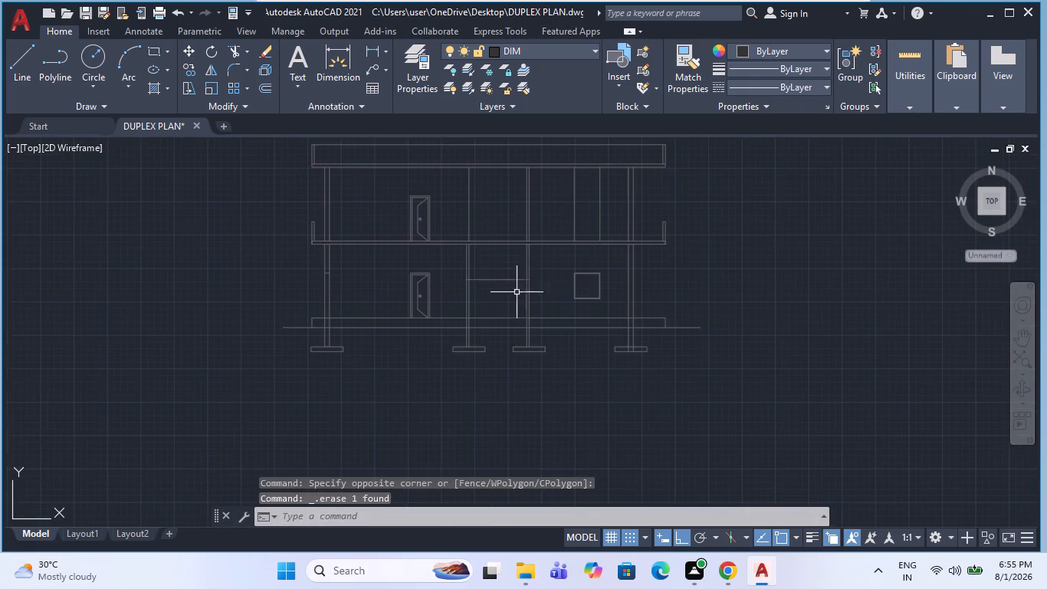
pyautogui.scroll(1, 470, 278)
pyautogui.press('l')
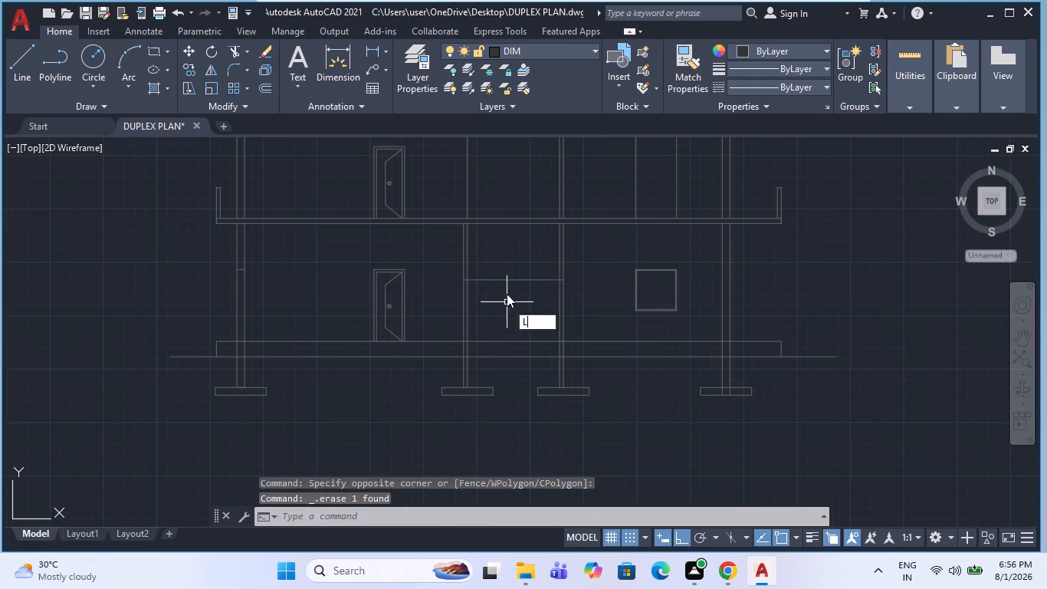
pyautogui.press('space')
pyautogui.click(516, 278)
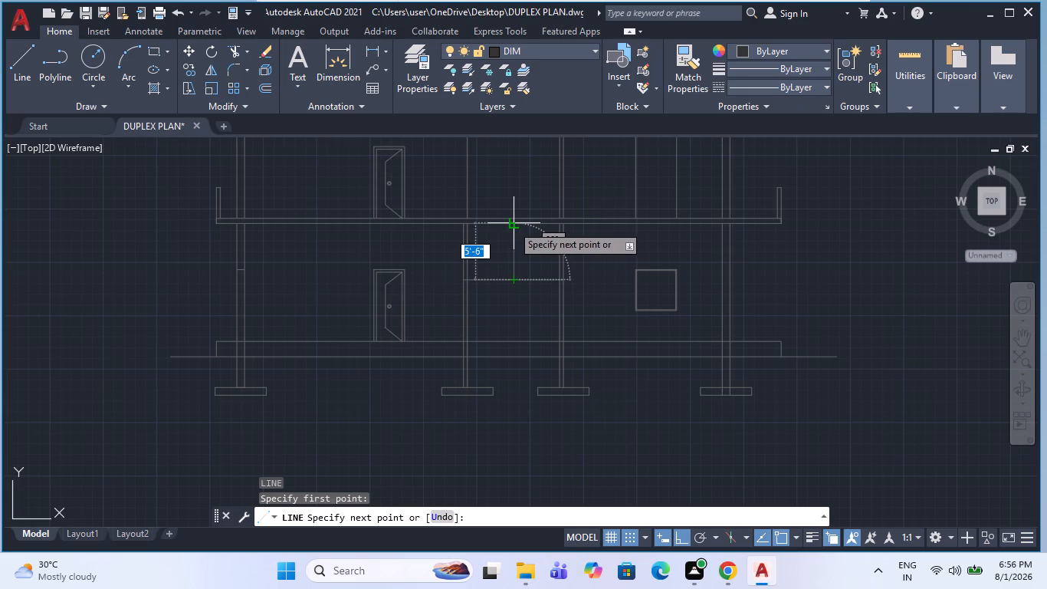
pyautogui.click(512, 225)
pyautogui.press('Escape')
# Stretch the vertical line's lower end down to the ground-floor level line.
pyautogui.scroll(1, 494, 285)
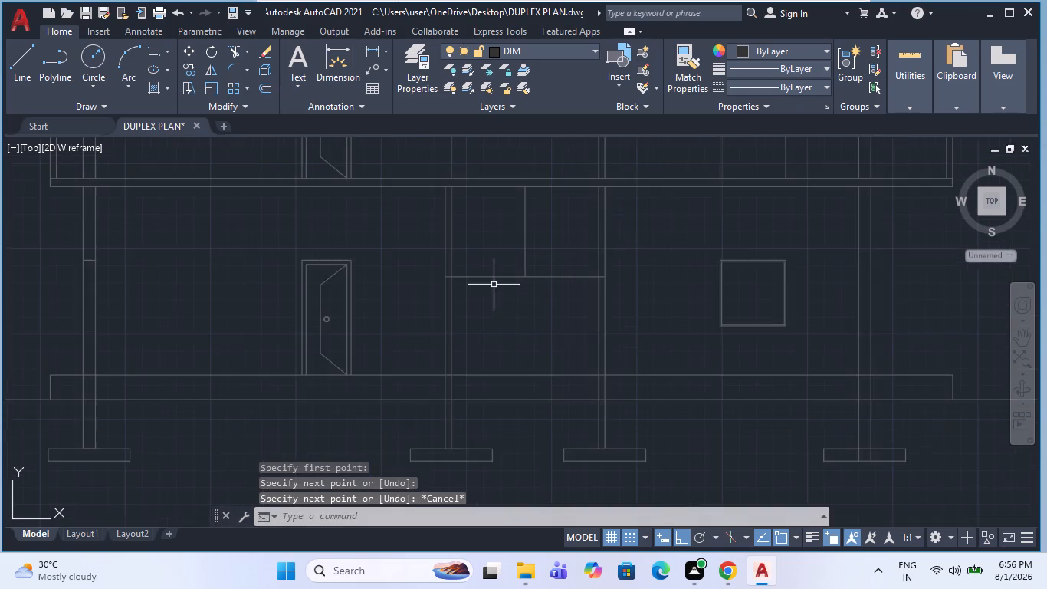
pyautogui.scroll(1, 494, 285)
pyautogui.press('Escape')
pyautogui.scroll(-1, 513, 274)
pyautogui.click(533, 249)
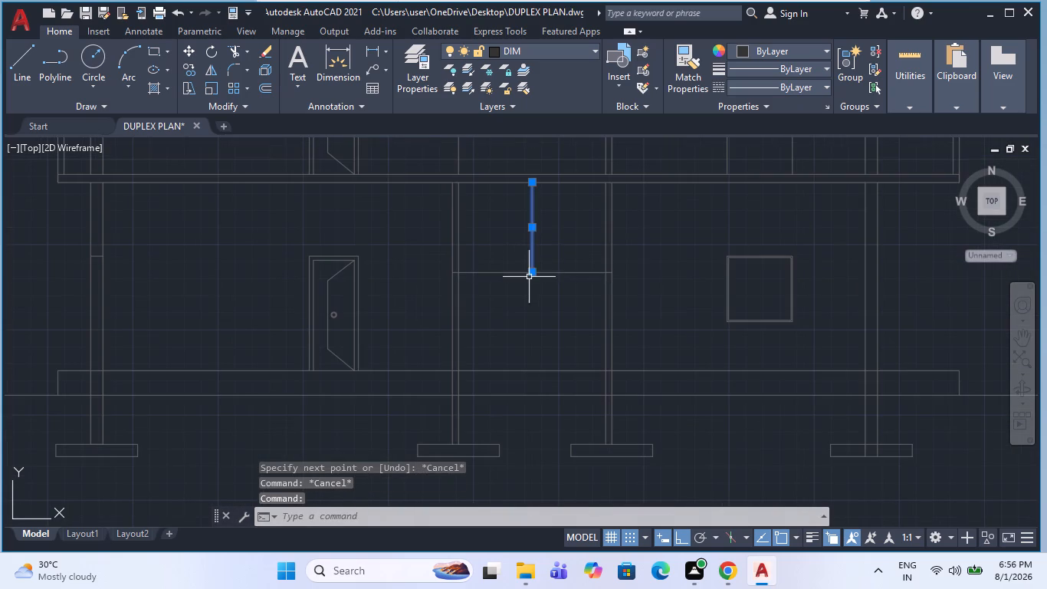
pyautogui.click(530, 275)
pyautogui.click(531, 370)
pyautogui.press('Escape')
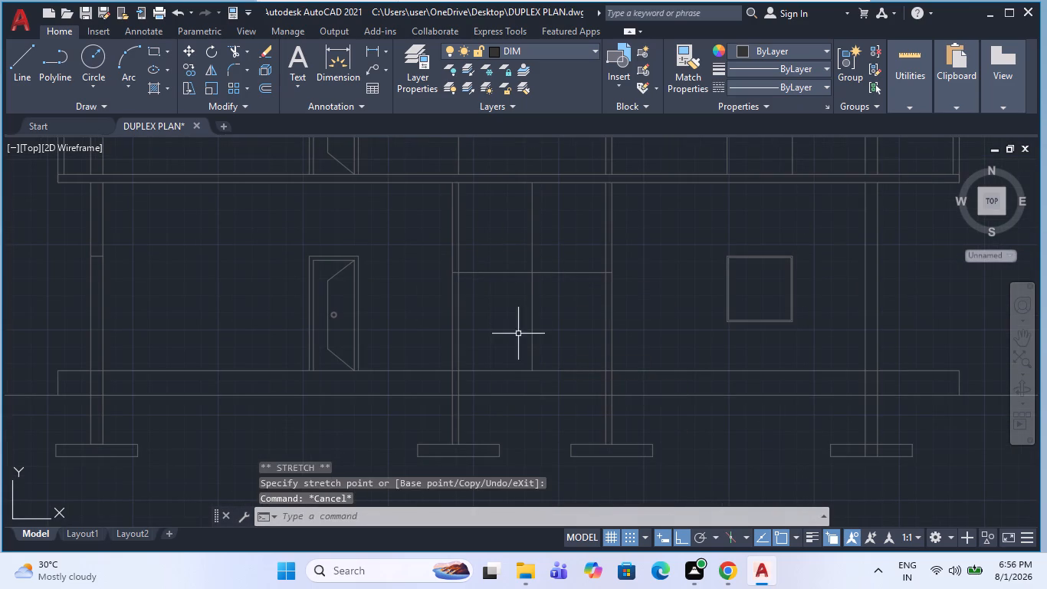
pyautogui.press('Escape')
# Trim the landing line inside the left inner wall and its left half up to the vertical centre line.
pyautogui.scroll(1, 524, 267)
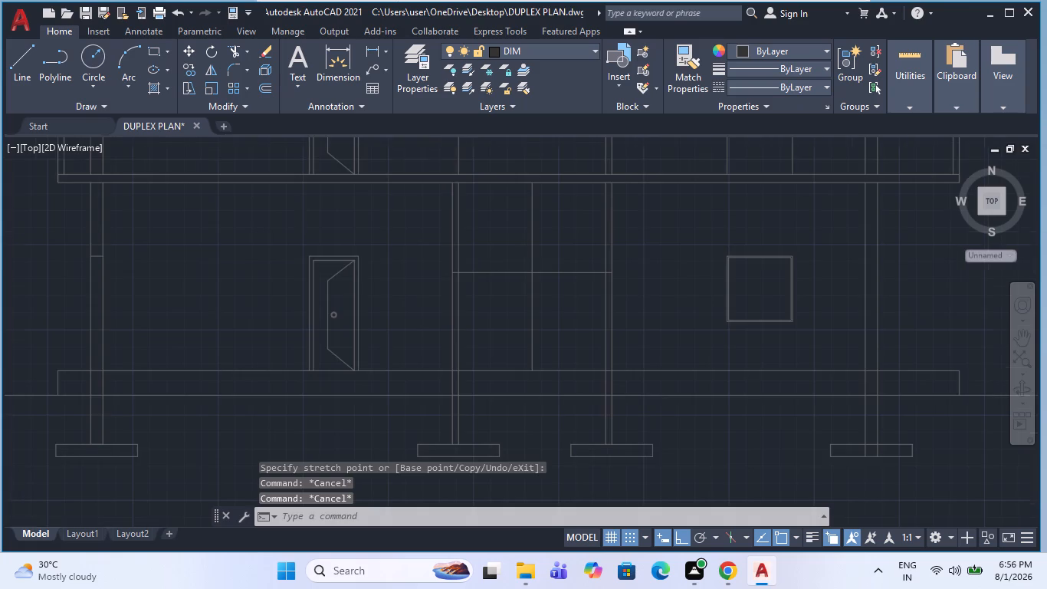
pyautogui.press('Escape')
pyautogui.press('t')
pyautogui.press('r')
pyautogui.press('space')
pyautogui.scroll(2, 411, 290)
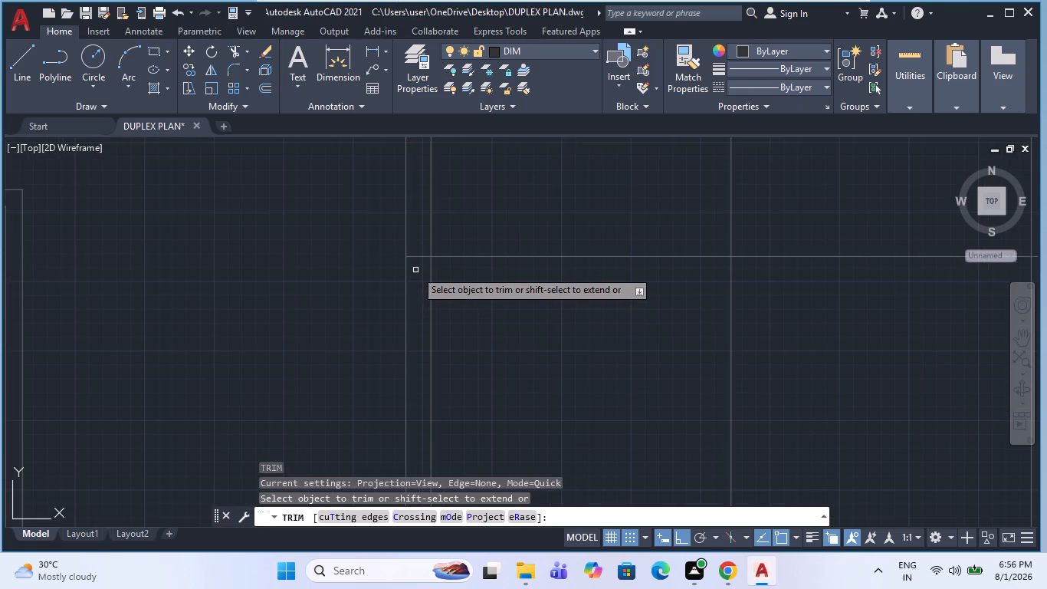
pyautogui.click(419, 255)
pyautogui.scroll(-1, 435, 276)
pyautogui.moveTo(488, 257); pyautogui.dragTo(487, 293)
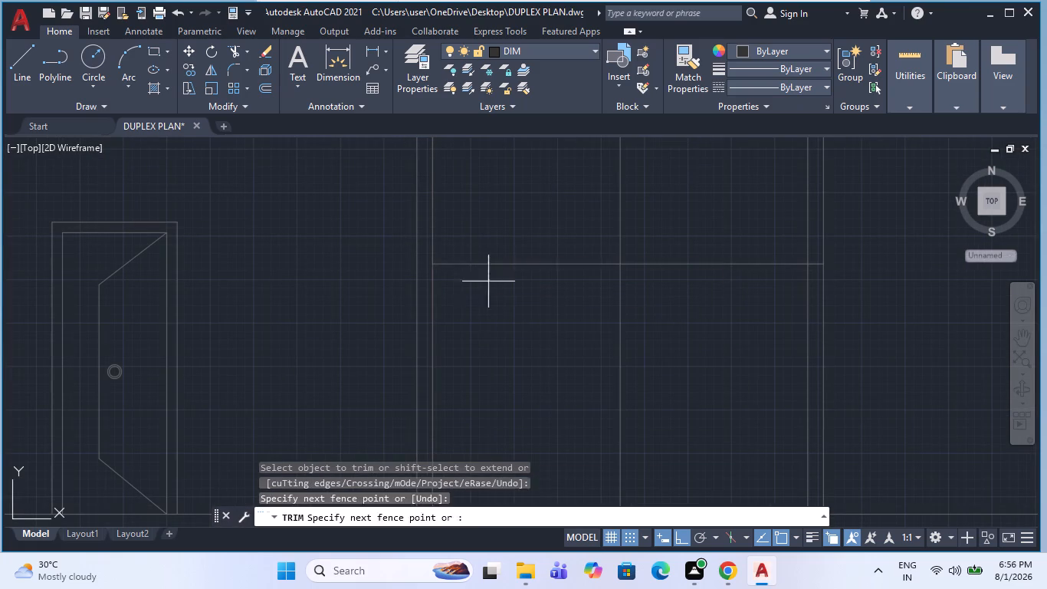
pyautogui.moveTo(487, 293); pyautogui.dragTo(487, 306)
pyautogui.press('Escape')
# Draw a separate 4'-6" horizontal line from the landing line's end at the vertical line to the left inner wall's face.
pyautogui.press('l')
pyautogui.press('space')
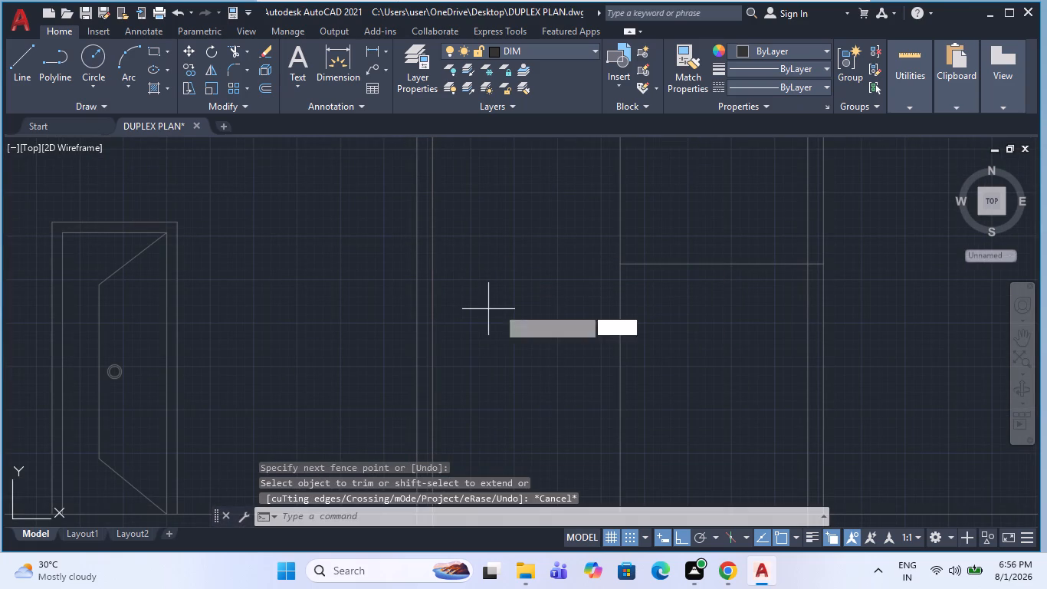
pyautogui.click(616, 262)
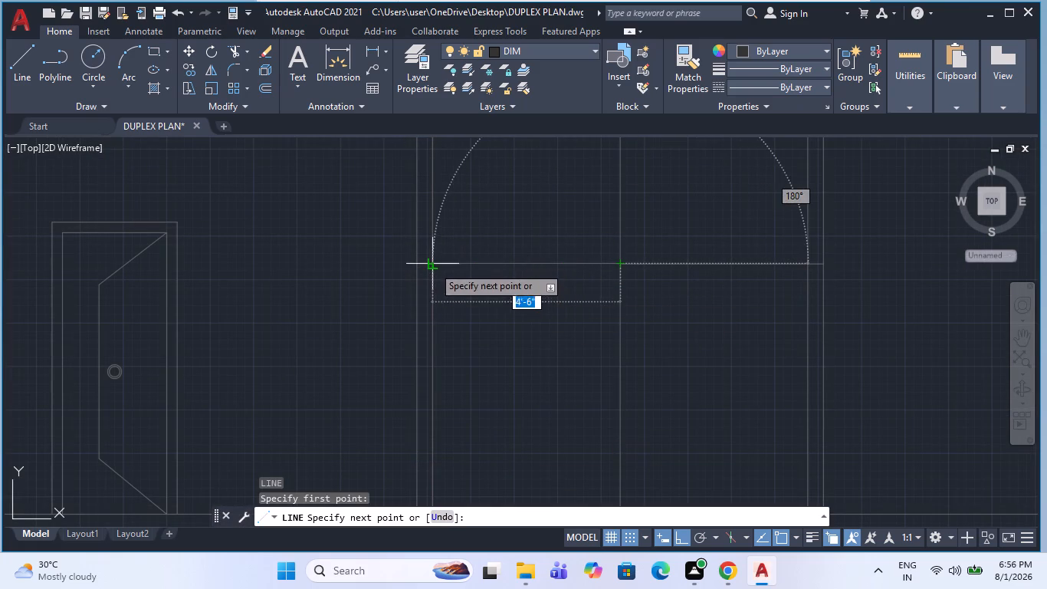
pyautogui.click(434, 264)
pyautogui.press('Escape')
pyautogui.scroll(-2, 434, 272)
pyautogui.press('Escape')
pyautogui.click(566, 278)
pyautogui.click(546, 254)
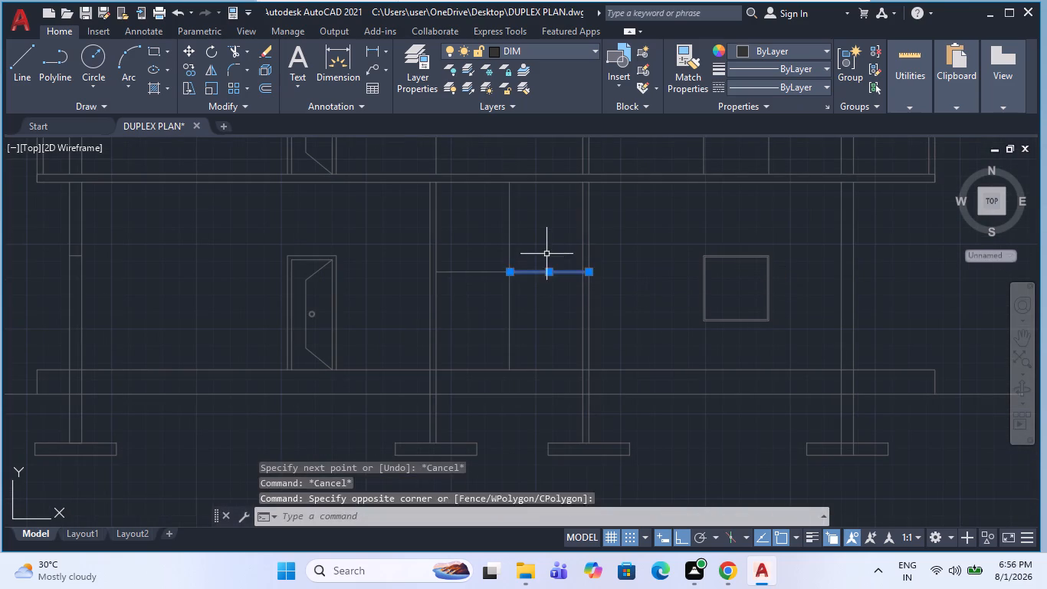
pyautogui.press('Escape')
# Offset the left half of the landing line downward repeatedly at 6" spacing to make eight tread lines of the lower flight.
pyautogui.scroll(-1, 477, 288)
pyautogui.scroll(1, 476, 343)
pyautogui.write('O')
pyautogui.press('space')
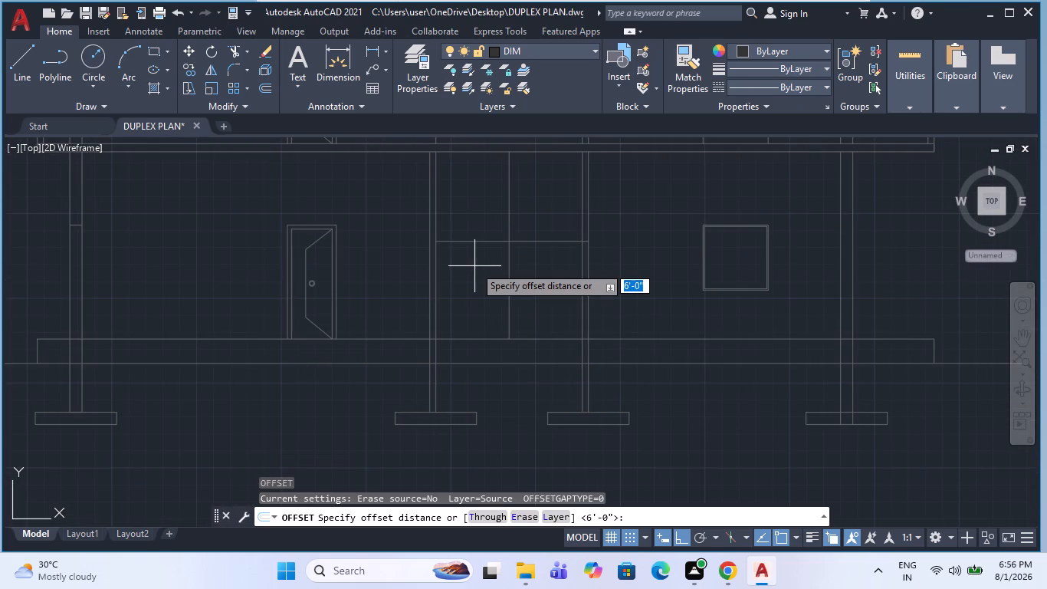
pyautogui.write('6')
pyautogui.press('space')
pyautogui.click(473, 242)
pyautogui.click(476, 316)
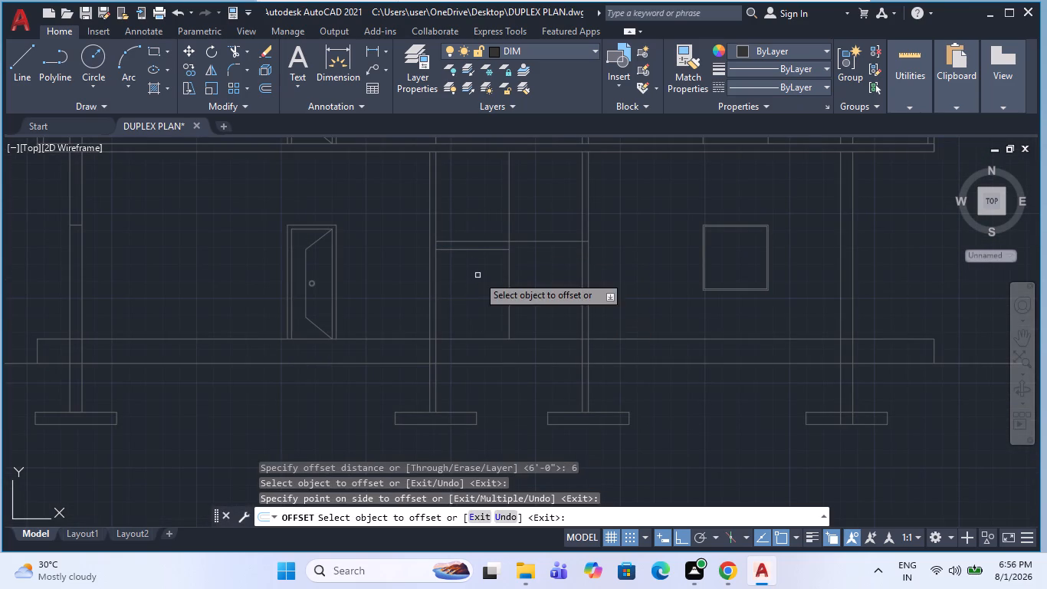
pyautogui.click(484, 248)
pyautogui.click(478, 304)
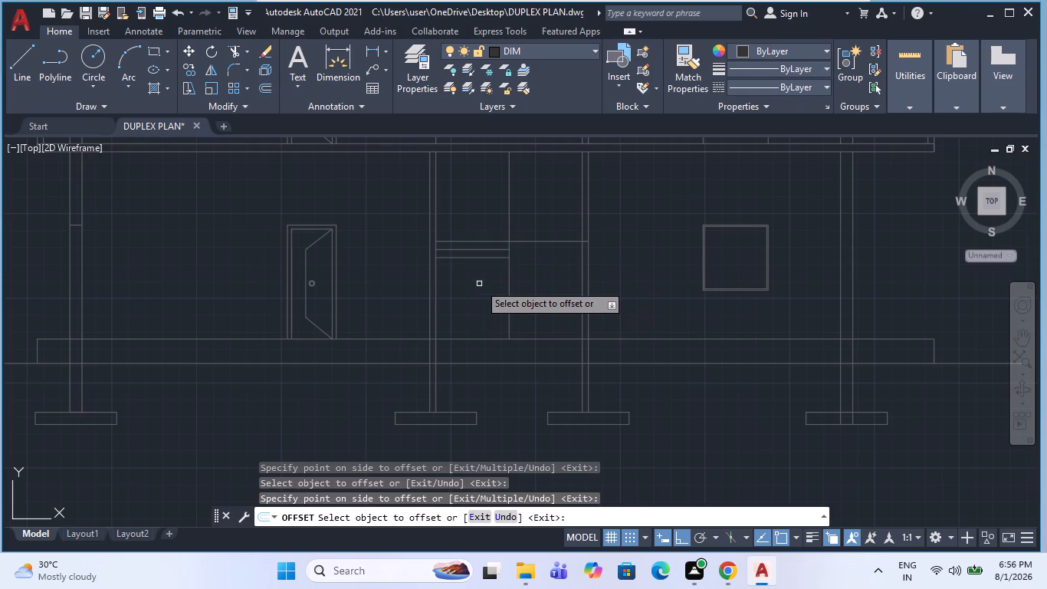
pyautogui.click(484, 257)
pyautogui.click(491, 344)
pyautogui.click(494, 265)
pyautogui.click(489, 305)
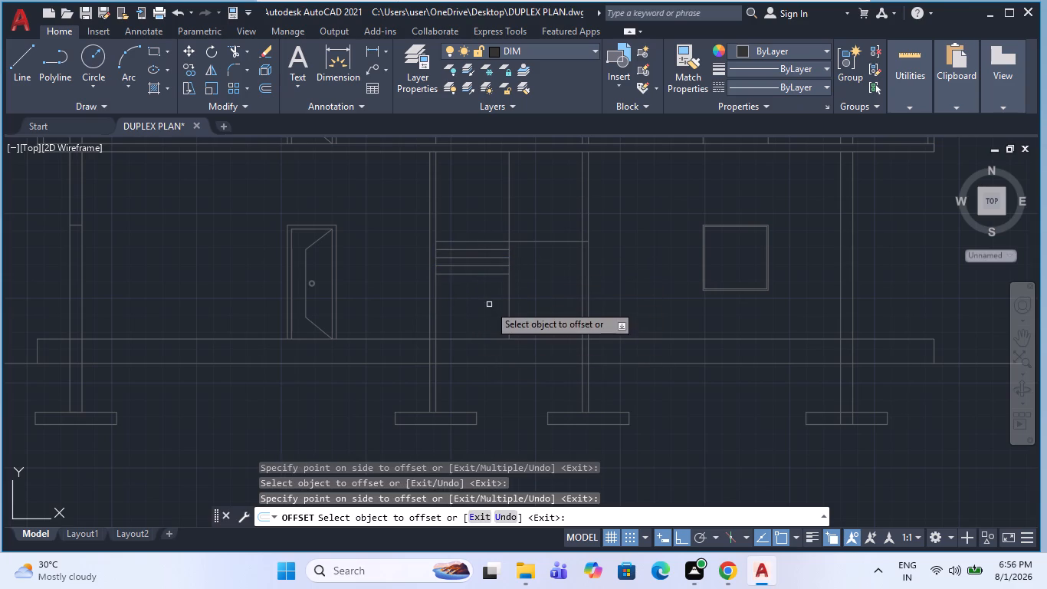
pyautogui.click(492, 275)
pyautogui.click(491, 323)
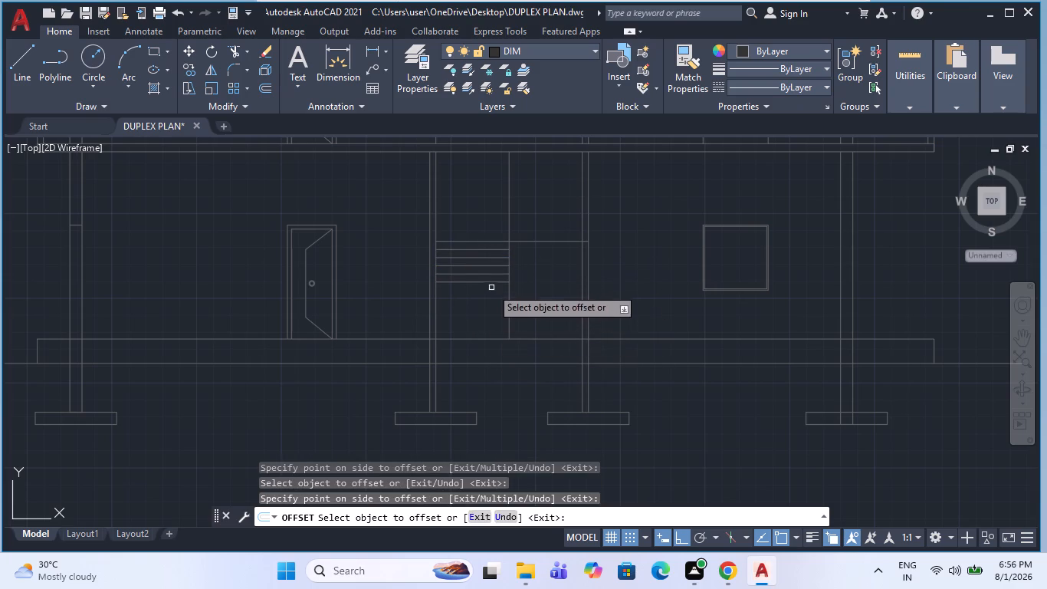
pyautogui.click(493, 284)
pyautogui.click(482, 329)
pyautogui.click(487, 293)
pyautogui.click(487, 291)
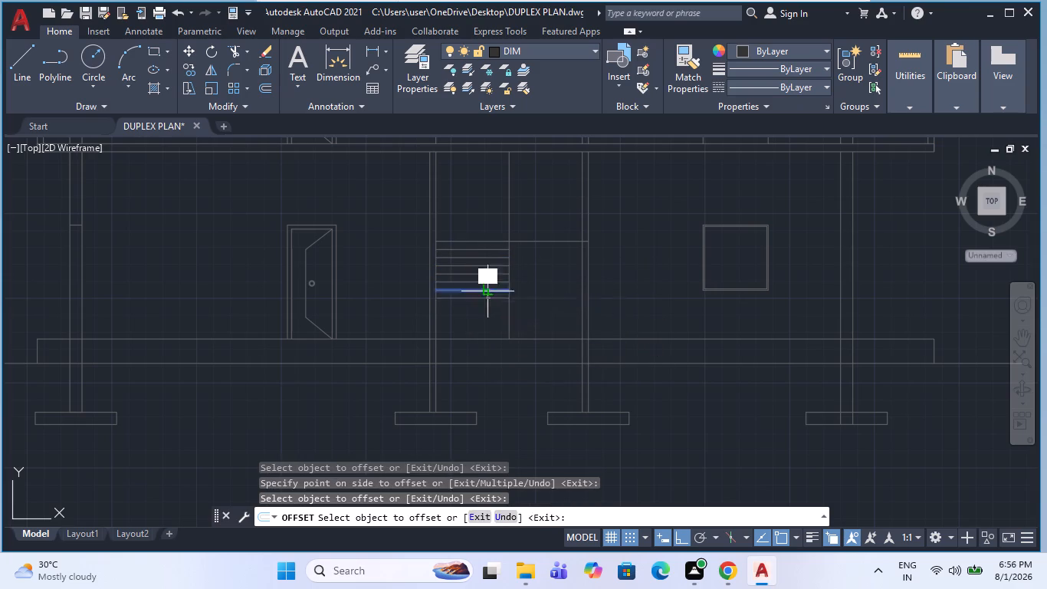
pyautogui.click(481, 329)
pyautogui.click(481, 299)
pyautogui.click(481, 318)
pyautogui.click(484, 298)
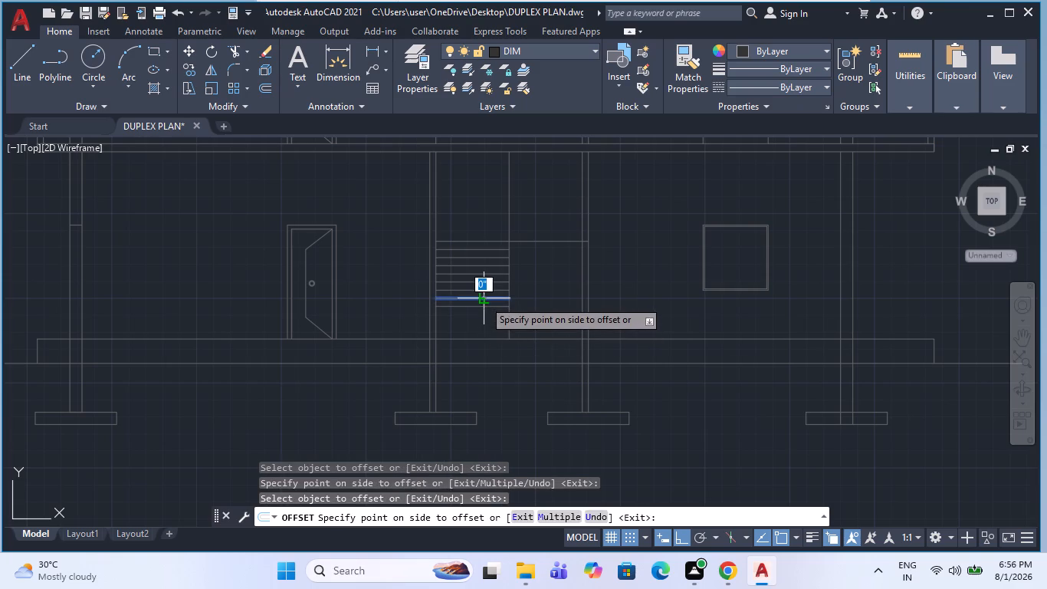
pyautogui.press('Escape')
# Offset the lower flight's lowest tread line downward three more times at 6" to reach near the ground-floor level.
pyautogui.press('space')
pyautogui.press('space')
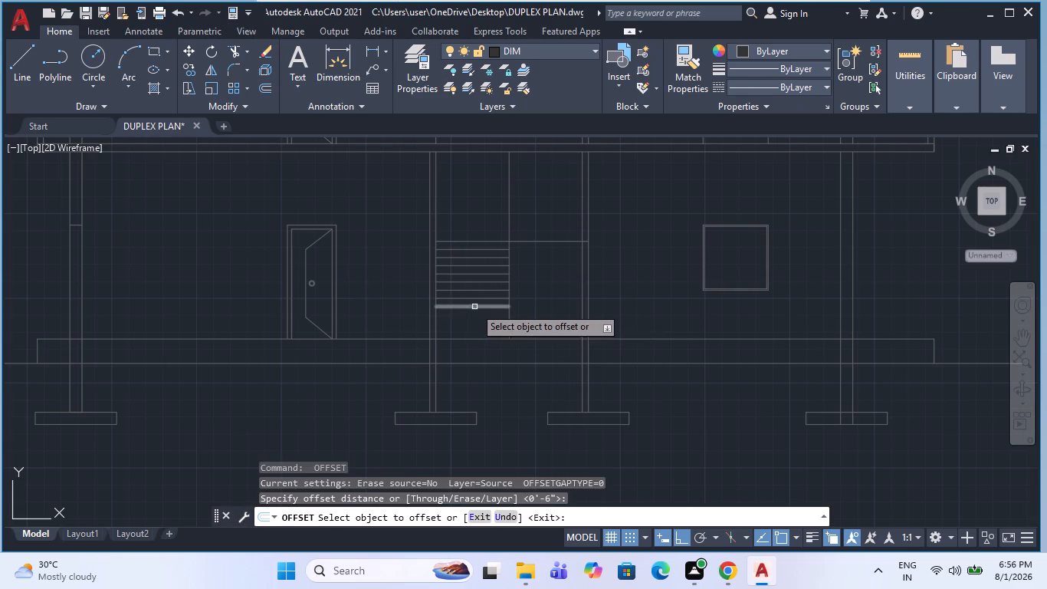
pyautogui.click(474, 307)
pyautogui.click(474, 336)
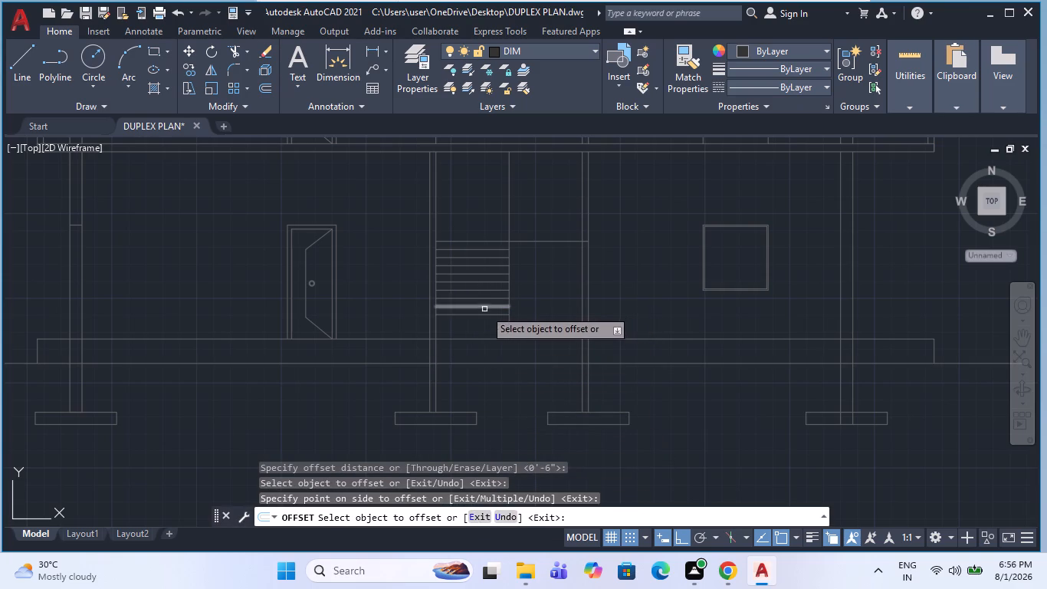
pyautogui.click(484, 313)
pyautogui.click(479, 350)
pyautogui.click(482, 322)
pyautogui.click(482, 386)
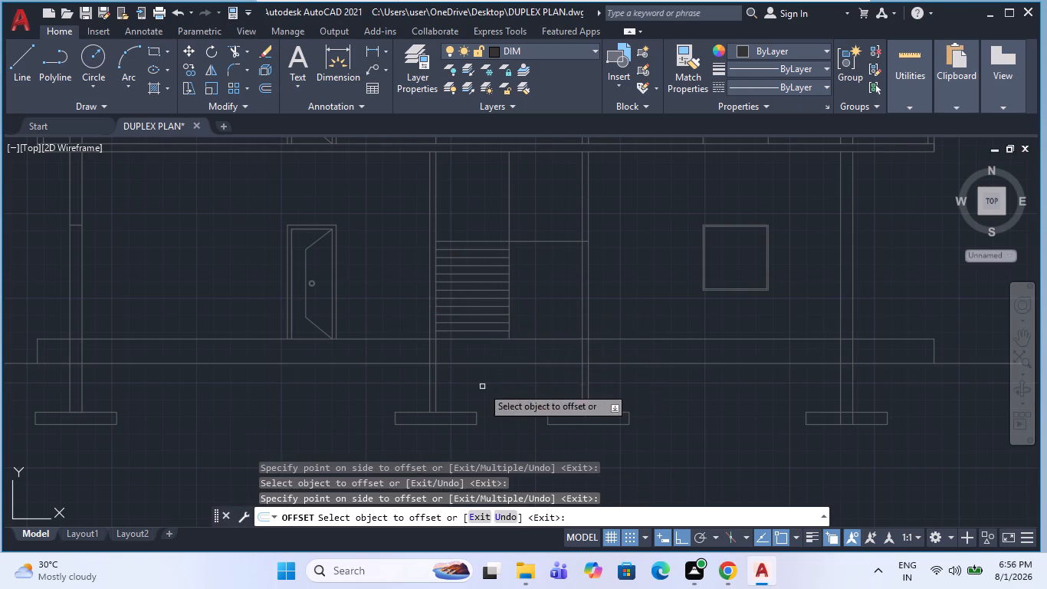
# Offset the right half of the landing line upward repeatedly at 6" spacing to make nine tread lines of the upper flight.
pyautogui.click(554, 245)
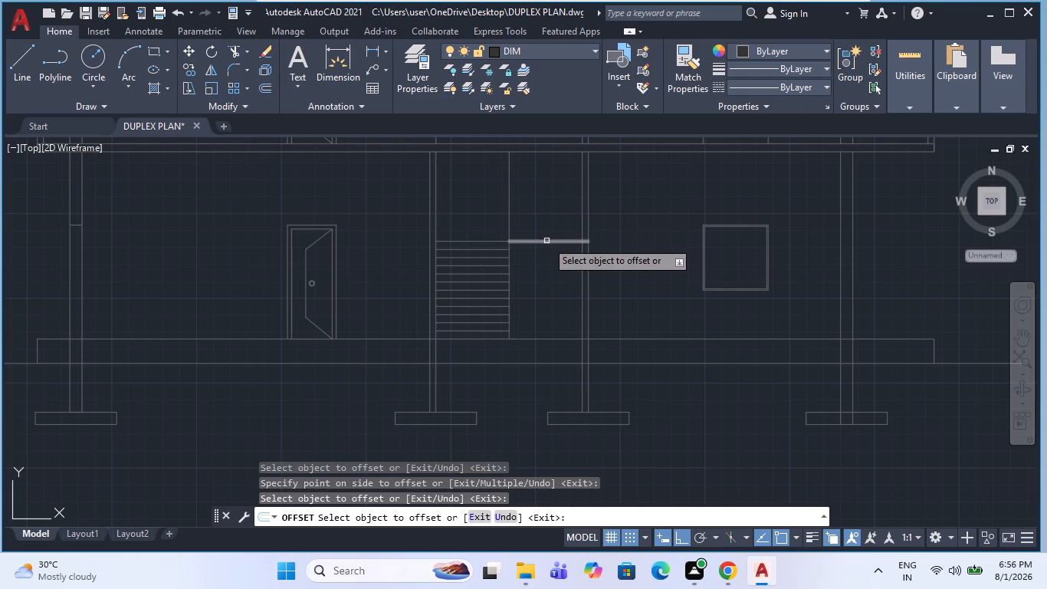
pyautogui.click(546, 241)
pyautogui.click(547, 198)
pyautogui.click(554, 235)
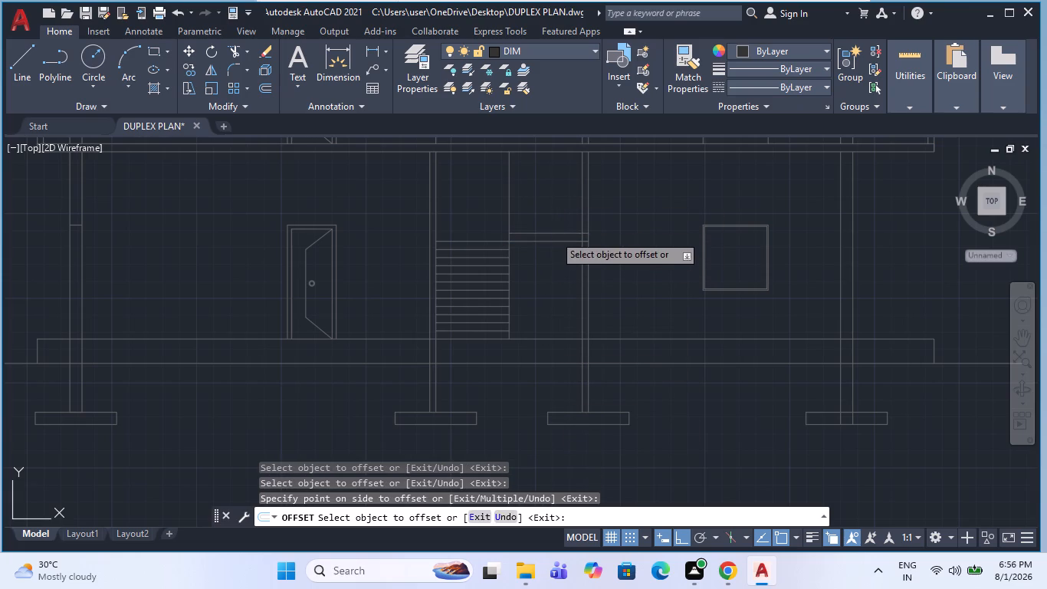
pyautogui.click(560, 513)
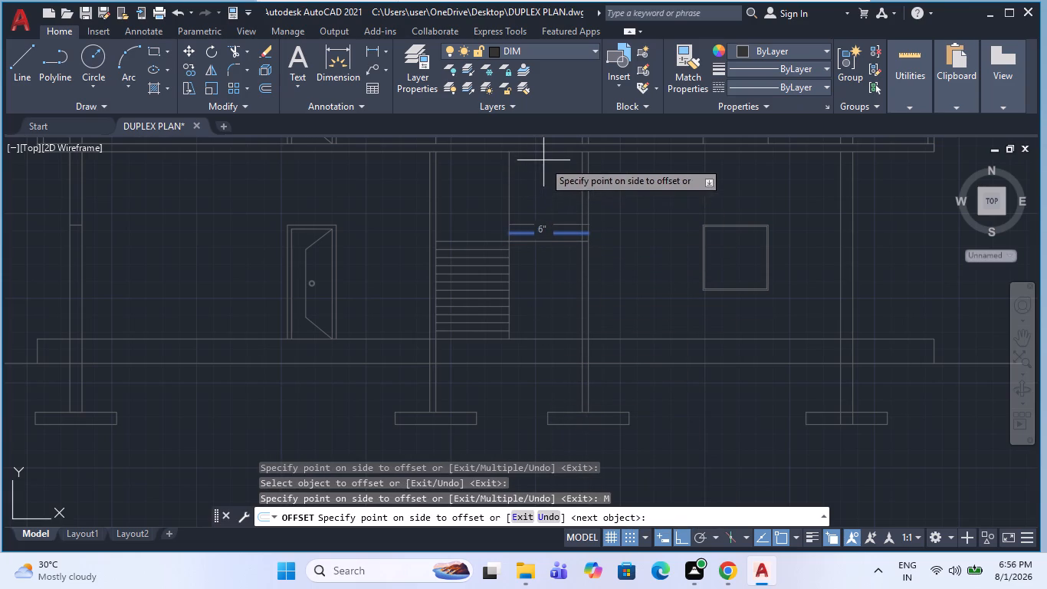
pyautogui.scroll(2, 543, 162)
pyautogui.click(541, 221)
pyautogui.doubleClick(550, 176)
pyautogui.scroll(-3, 546, 218)
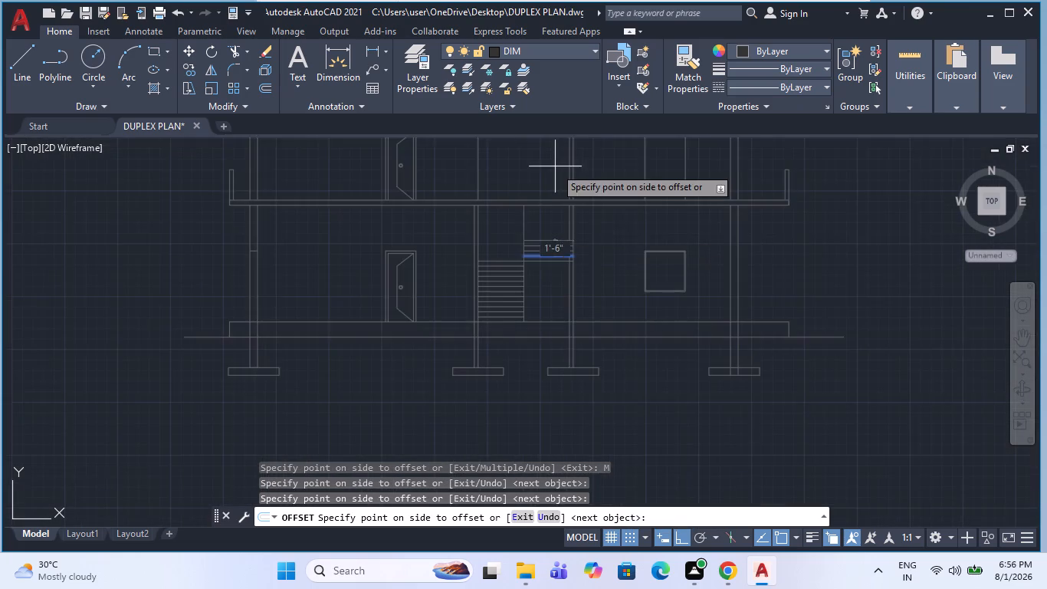
pyautogui.scroll(3, 556, 165)
pyautogui.click(552, 164)
pyautogui.scroll(-1, 539, 206)
pyautogui.click(544, 178)
pyautogui.click(546, 169)
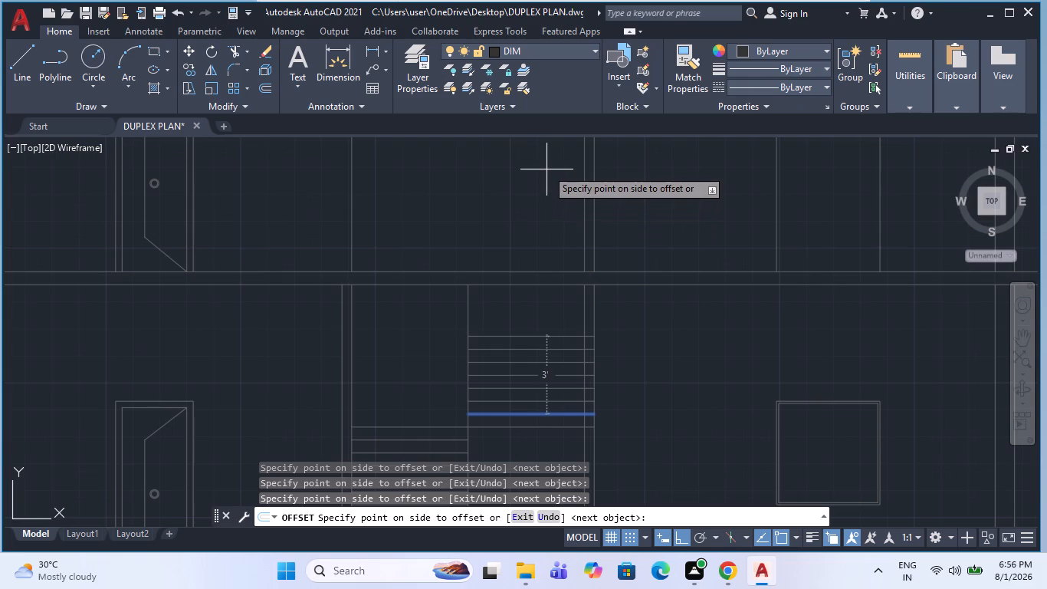
pyautogui.click(546, 169)
pyautogui.scroll(-2, 560, 291)
pyautogui.click(545, 221)
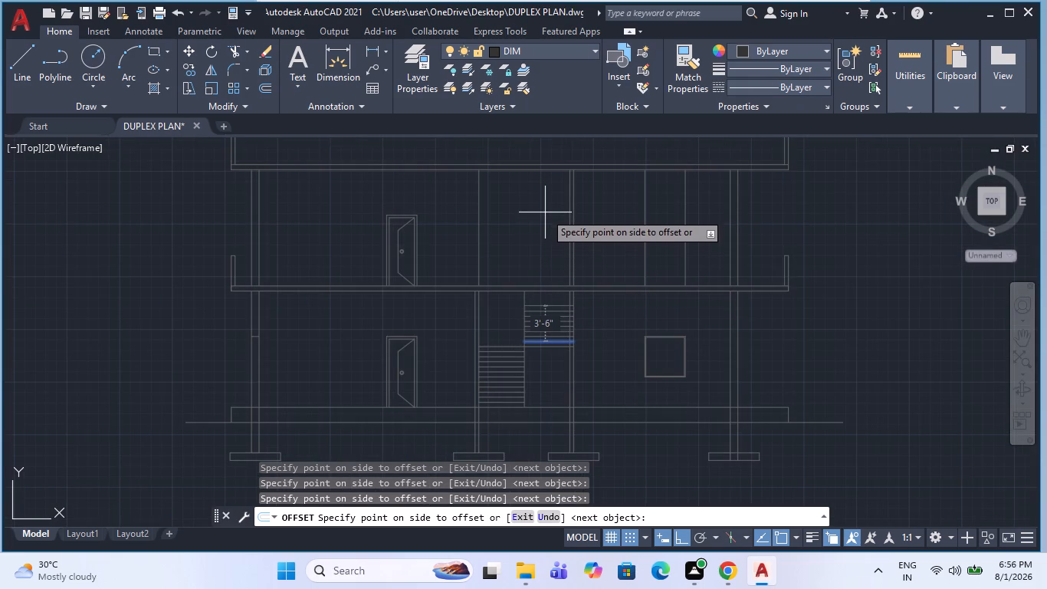
pyautogui.click(545, 206)
pyautogui.click(555, 192)
pyautogui.scroll(-1, 549, 213)
pyautogui.press('Escape')
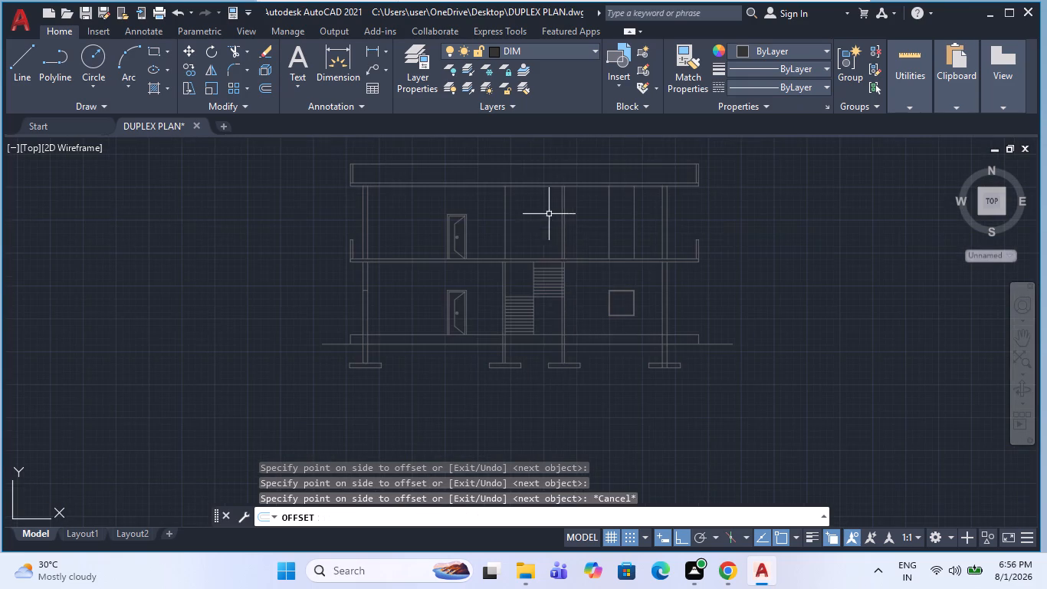
# Offset the upper flight's topmost tread line 6" upward, just below the first-floor slab.
pyautogui.scroll(1, 553, 300)
pyautogui.moveTo(593, 319); pyautogui.dragTo(531, 321, button='middle')
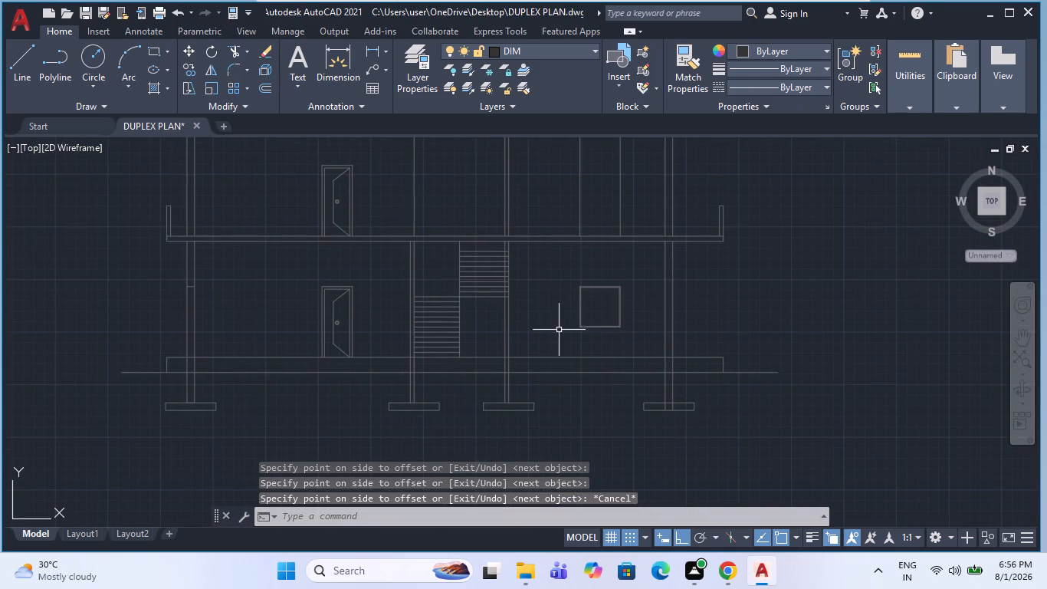
pyautogui.moveTo(592, 338); pyautogui.dragTo(539, 367, button='middle')
pyautogui.scroll(-1, 553, 367)
pyautogui.scroll(3, 451, 386)
pyautogui.scroll(-2, 499, 362)
pyautogui.scroll(3, 500, 262)
pyautogui.write('O')
pyautogui.press('space')
pyautogui.press('space')
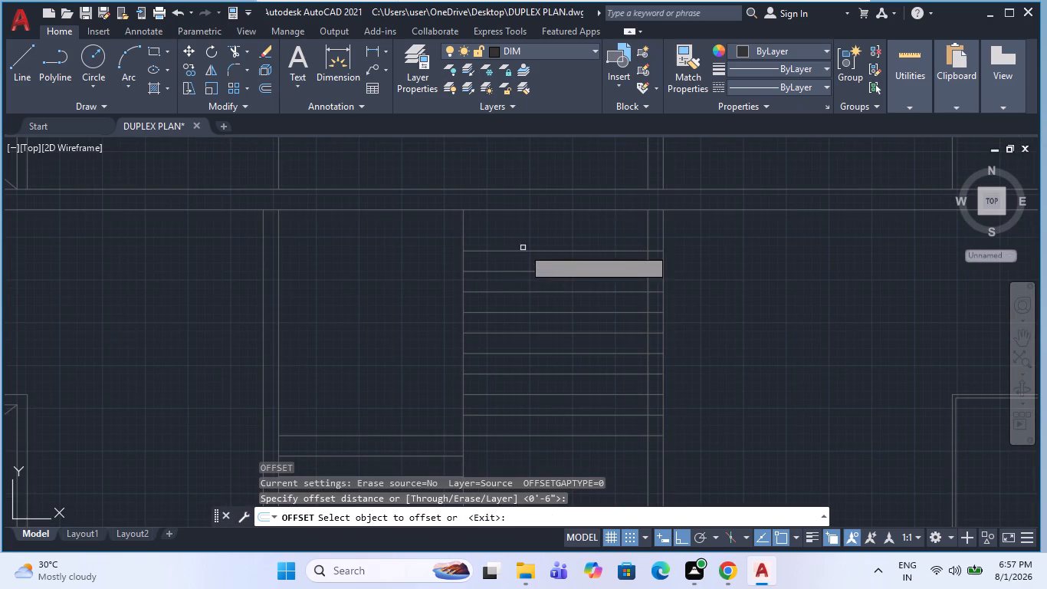
pyautogui.click(518, 253)
pyautogui.click(515, 252)
pyautogui.click(513, 200)
pyautogui.press('Escape')
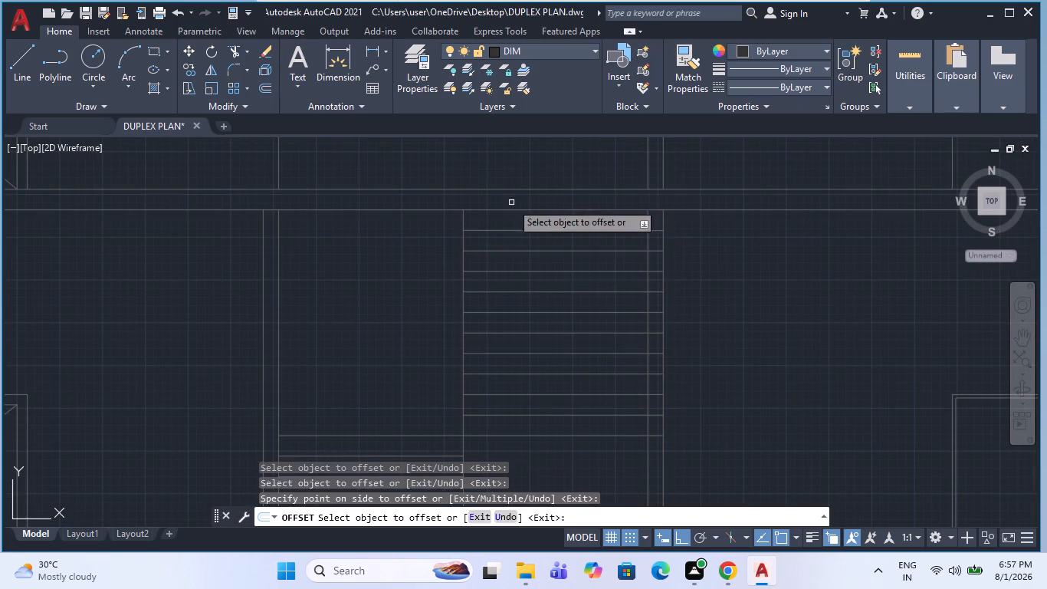
pyautogui.scroll(-2, 514, 210)
pyautogui.press('Escape')
pyautogui.click(560, 388)
pyautogui.press('Escape')
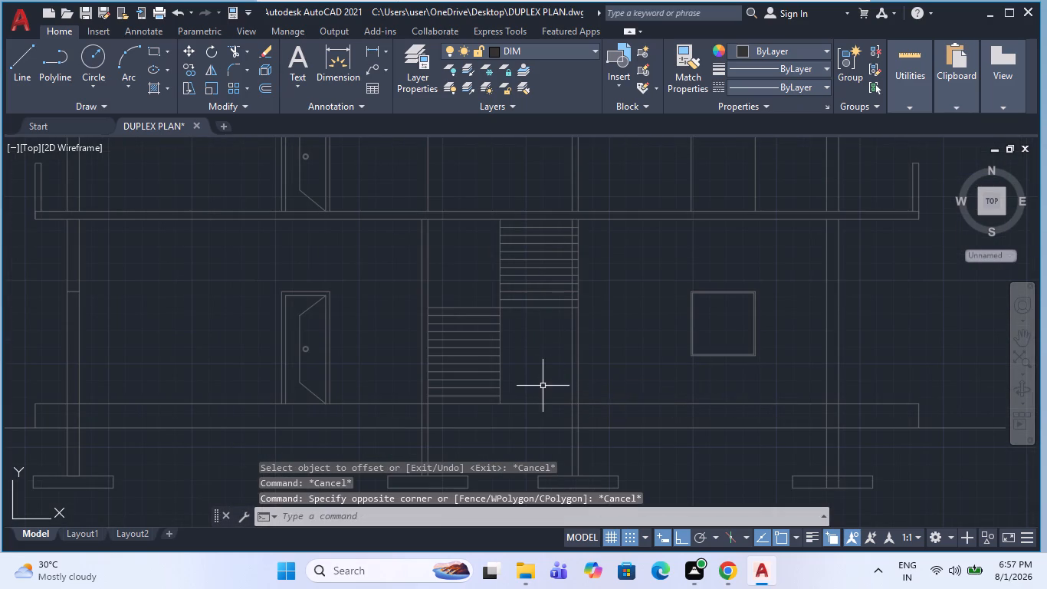
# Copy both stair flights and their centre line from the ground-floor level straight up to the first-floor level along the left inner wall's face.
pyautogui.scroll(1, 545, 403)
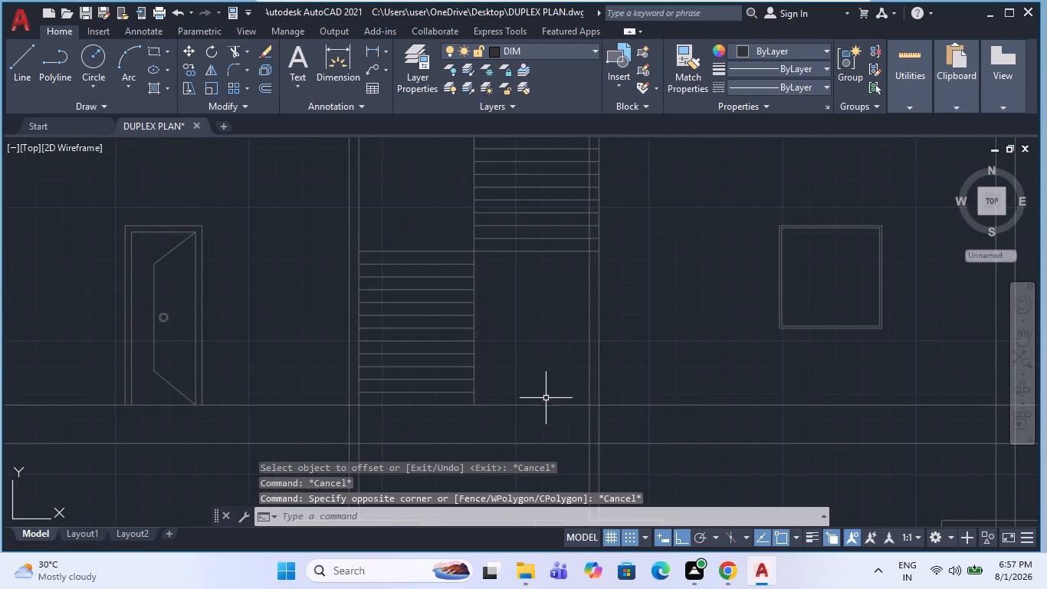
pyautogui.click(546, 398)
pyautogui.scroll(-1, 542, 396)
pyautogui.click(470, 222)
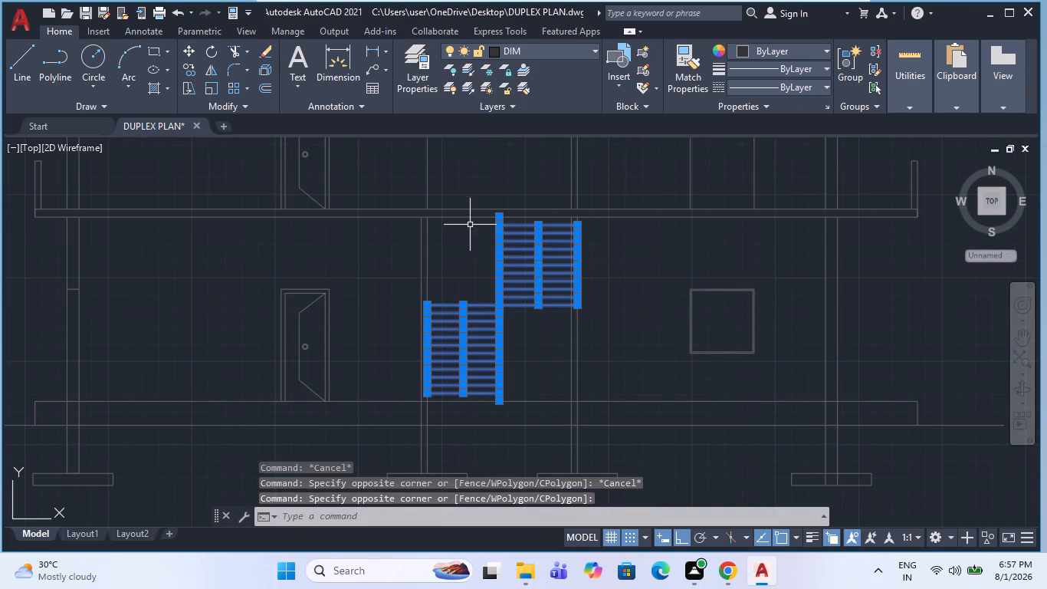
pyautogui.press('c')
pyautogui.press('o')
pyautogui.press('space')
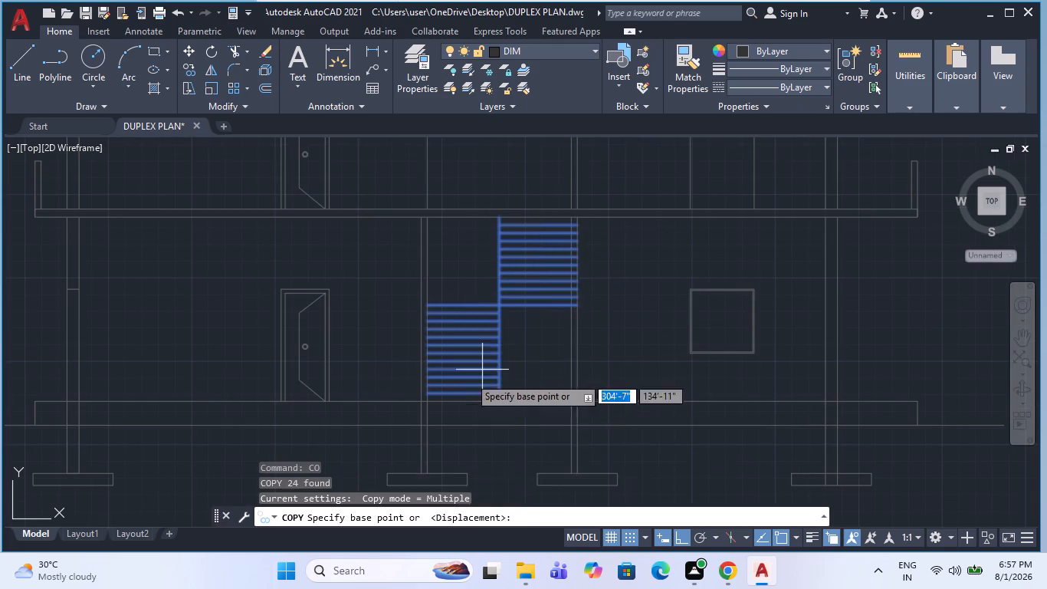
pyautogui.scroll(2, 434, 398)
pyautogui.click(418, 414)
pyautogui.scroll(-2, 423, 425)
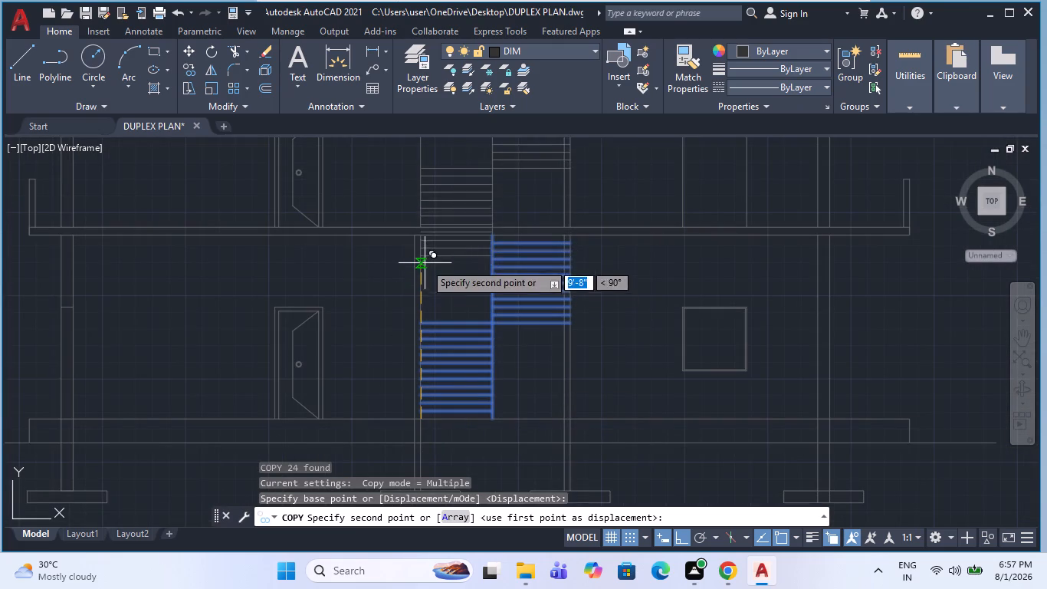
pyautogui.click(420, 223)
pyautogui.press('Escape')
# Apply an AR-CONC hatch to the interior of the first-floor slab.
pyautogui.scroll(-2, 514, 351)
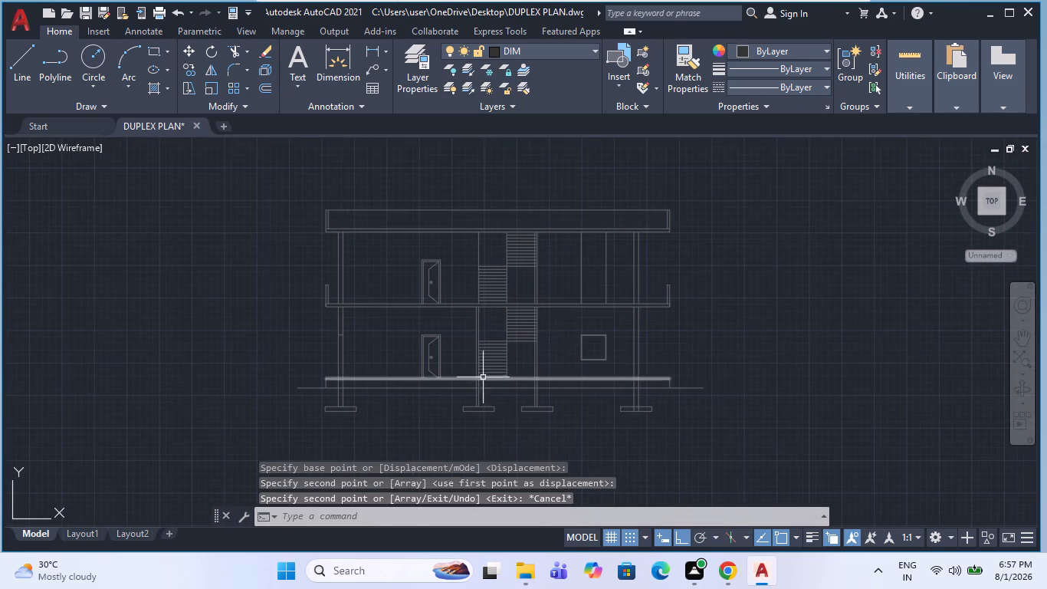
pyautogui.scroll(-1, 386, 248)
pyautogui.scroll(1, 392, 255)
pyautogui.press('Escape')
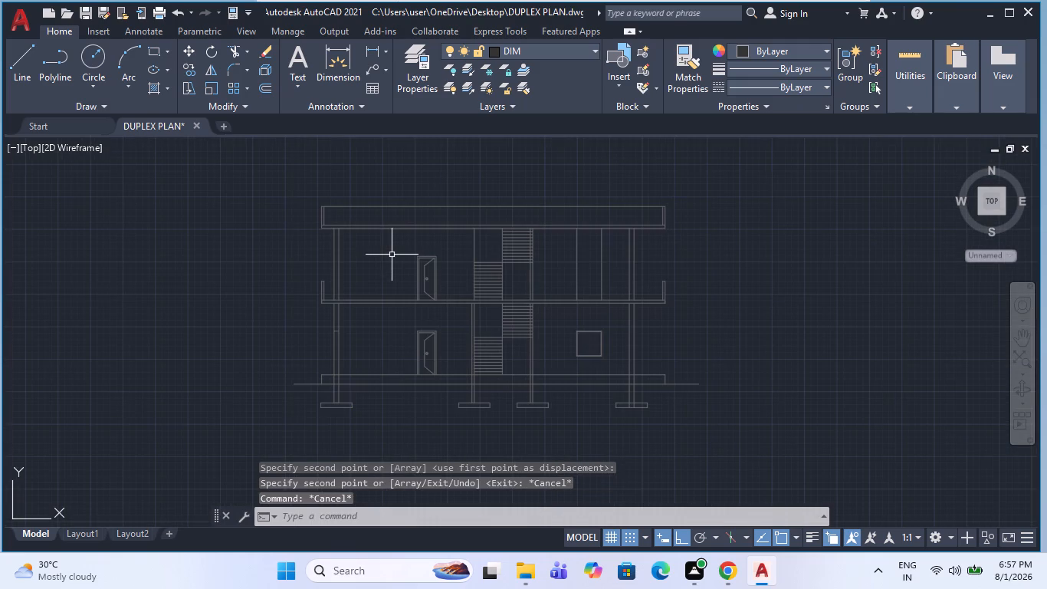
pyautogui.write('H')
pyautogui.press('space')
pyautogui.scroll(1, 380, 279)
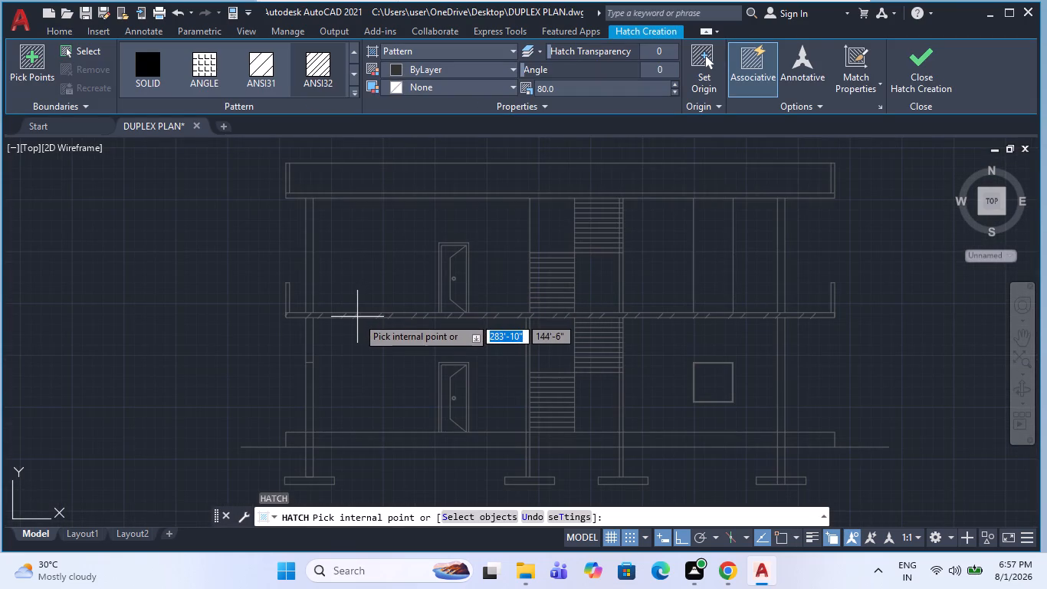
pyautogui.scroll(-2, 290, 97)
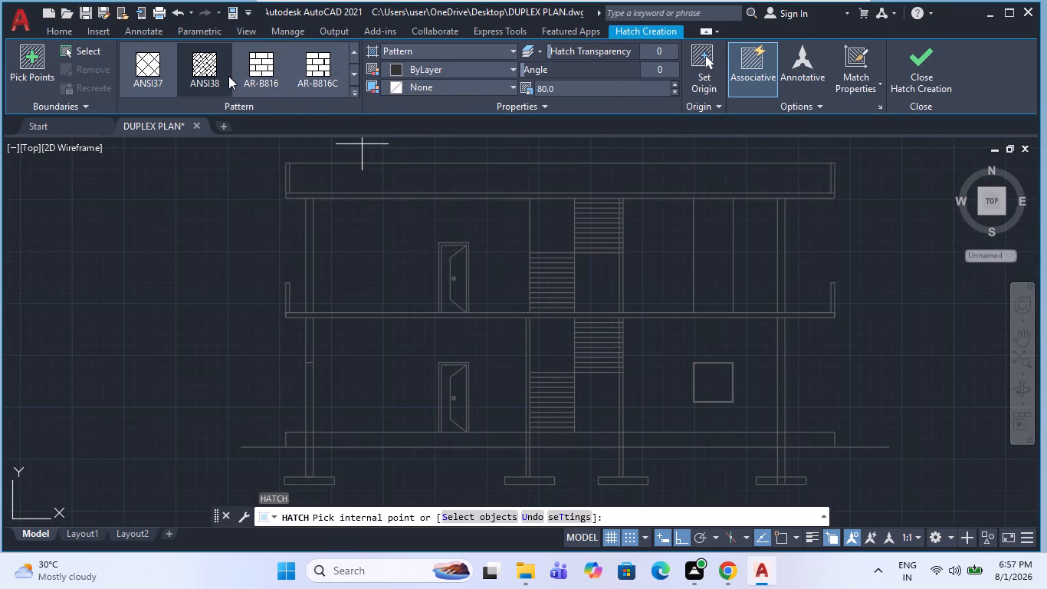
pyautogui.scroll(-1, 228, 76)
pyautogui.click(310, 62)
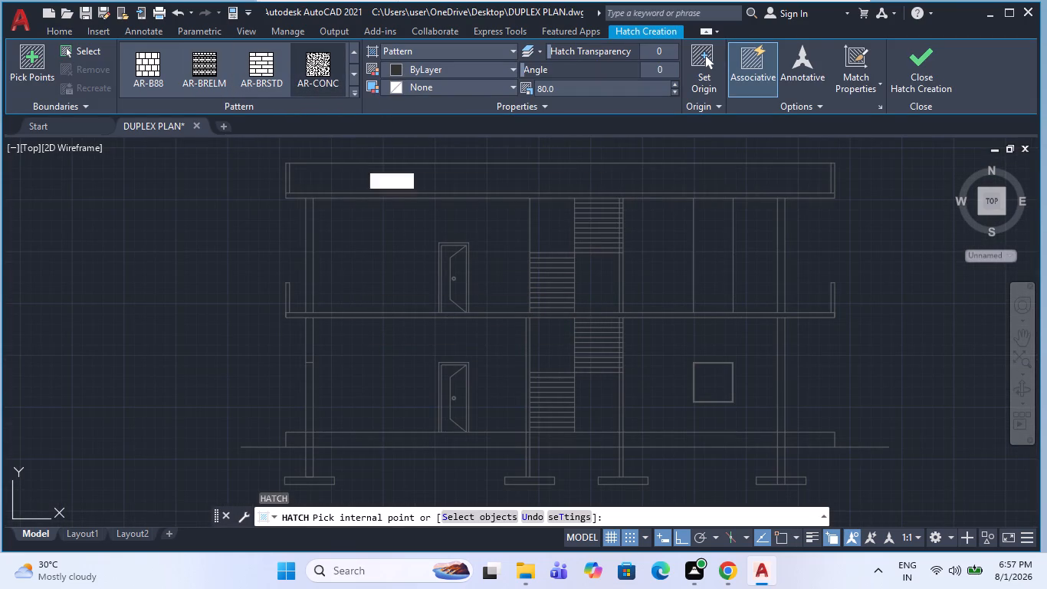
pyautogui.scroll(1, 372, 299)
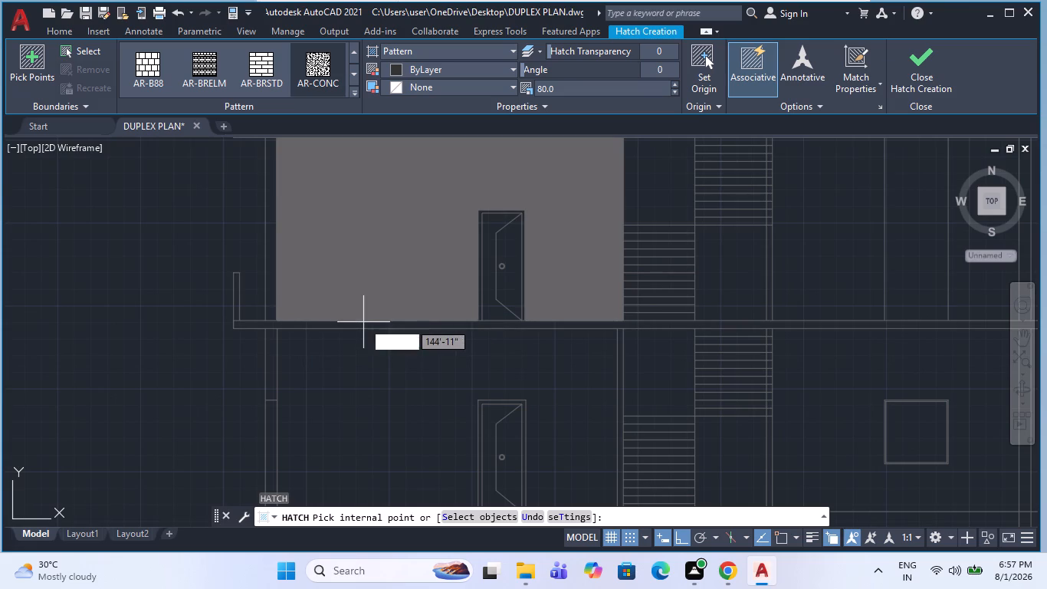
pyautogui.click(361, 326)
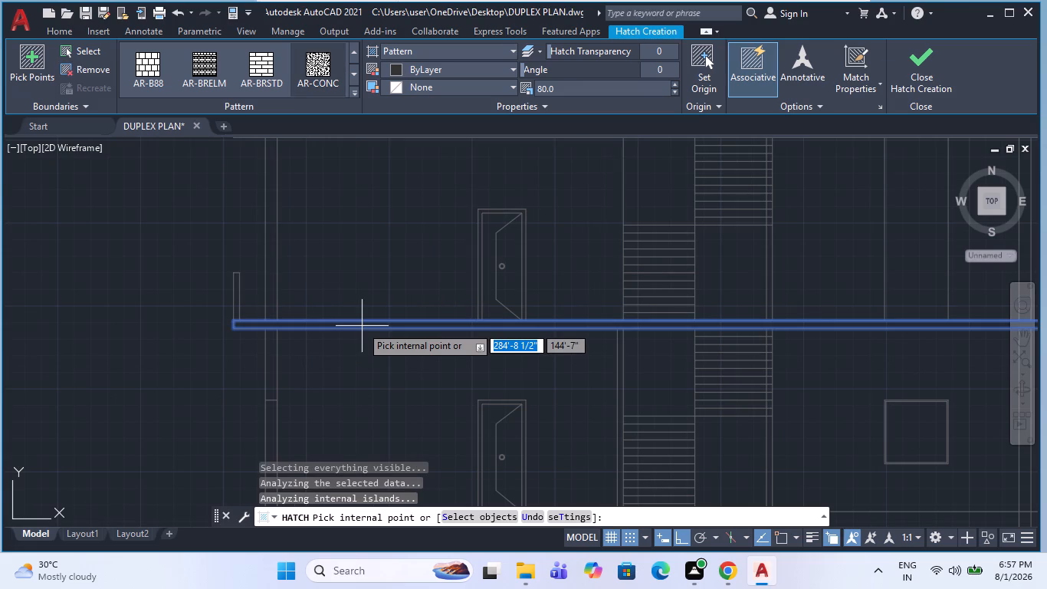
# Set the slab hatch's pattern scale to 1.
pyautogui.scroll(-1, 359, 266)
pyautogui.scroll(2, 339, 318)
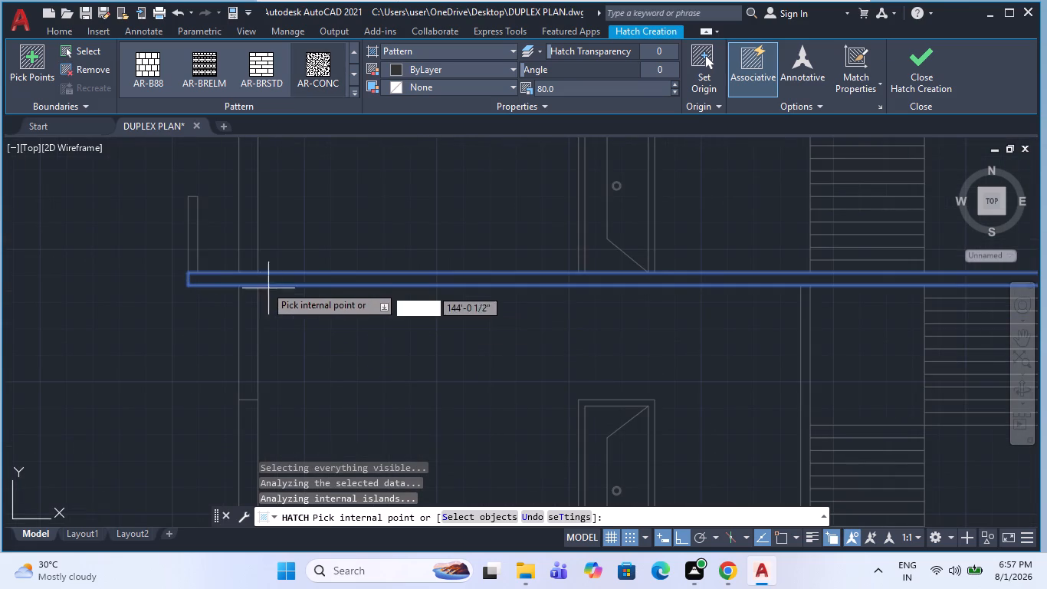
pyautogui.click(573, 93)
pyautogui.press('1')
pyautogui.press('Return')
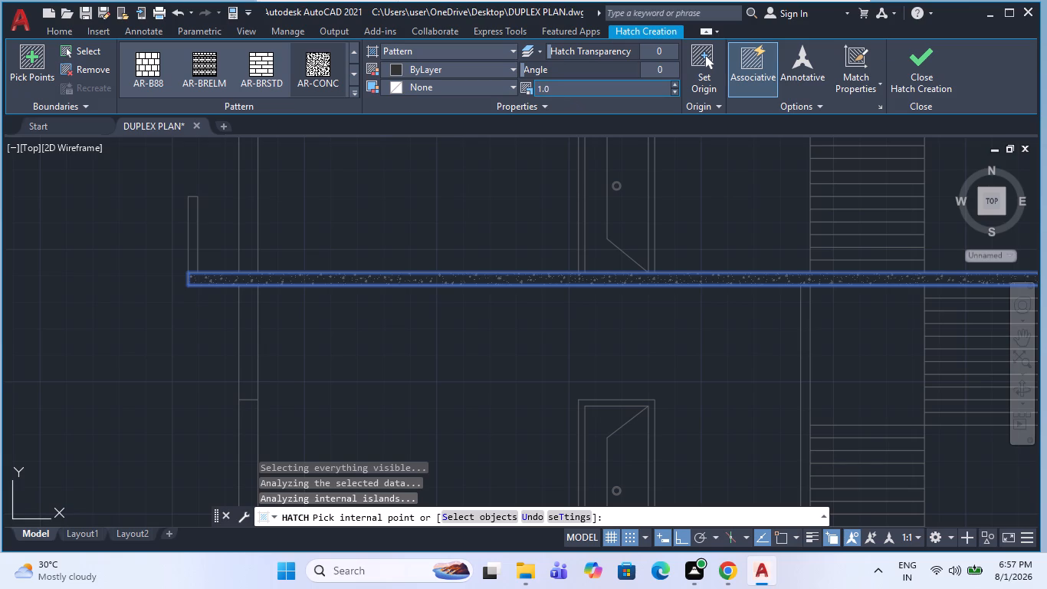
pyautogui.scroll(-2, 388, 308)
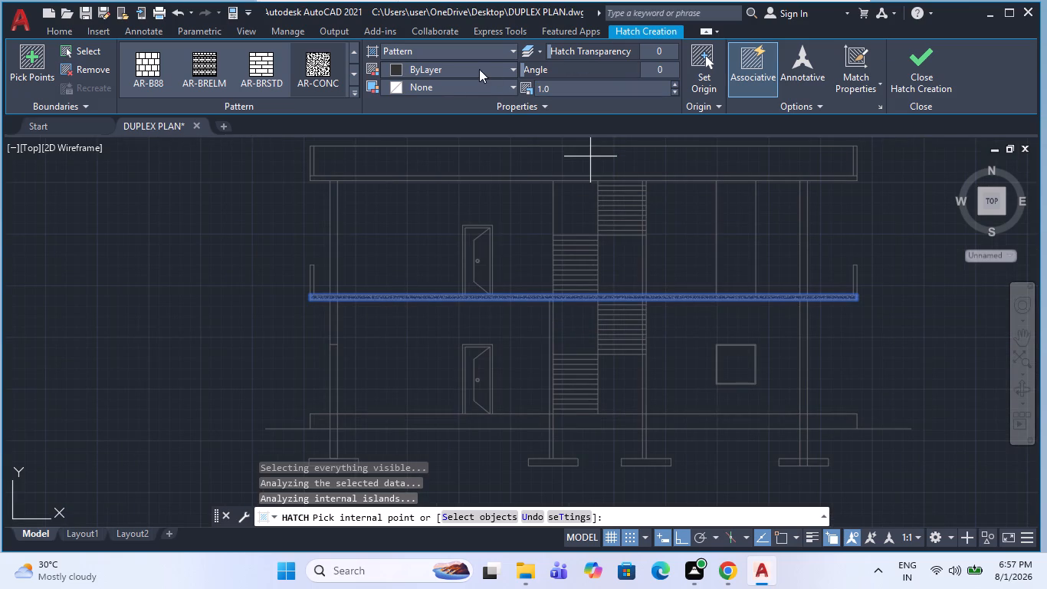
# Set the first-floor slab hatch's colour to dark grey (99,100,102) and finish the hatch.
pyautogui.click(479, 69)
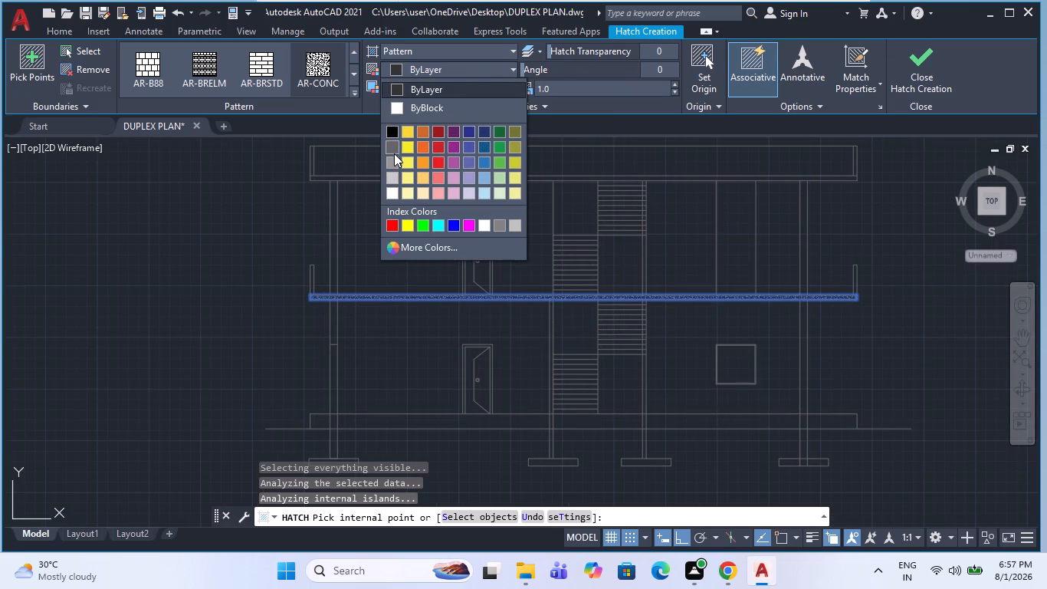
pyautogui.click(394, 153)
pyautogui.press('Escape')
pyautogui.press('Escape')
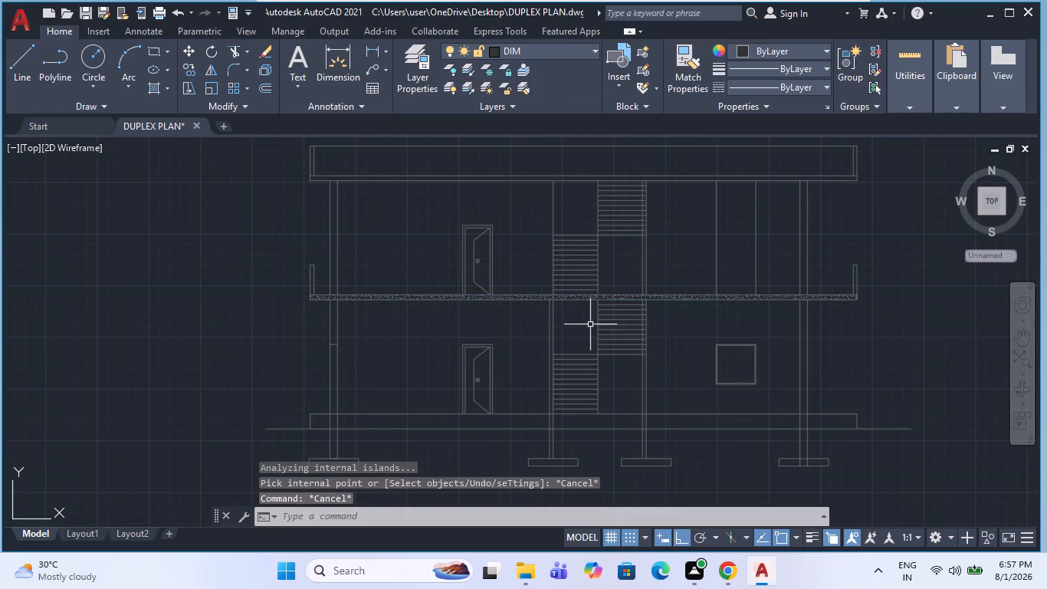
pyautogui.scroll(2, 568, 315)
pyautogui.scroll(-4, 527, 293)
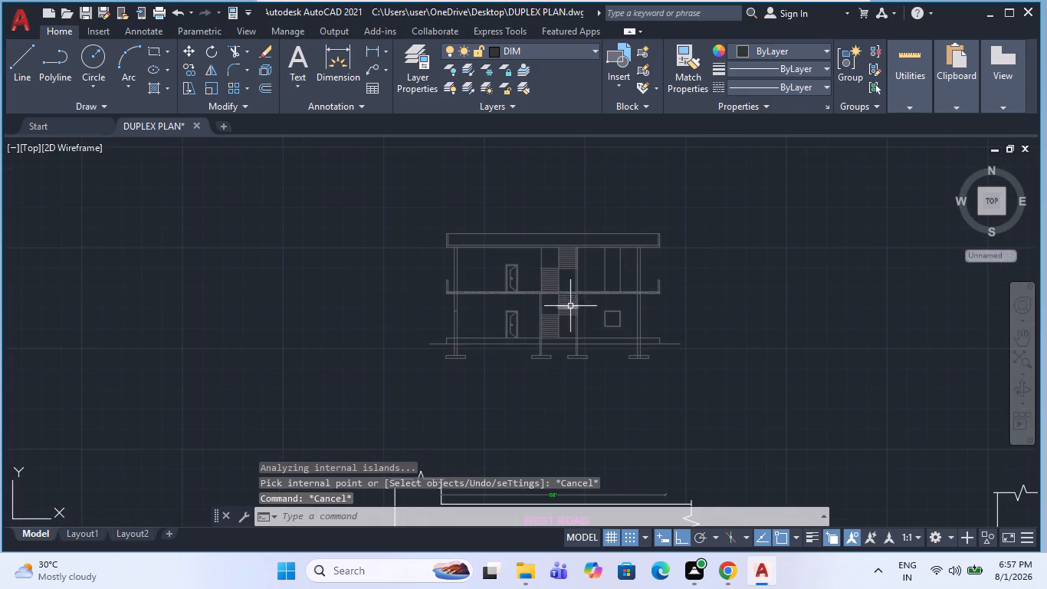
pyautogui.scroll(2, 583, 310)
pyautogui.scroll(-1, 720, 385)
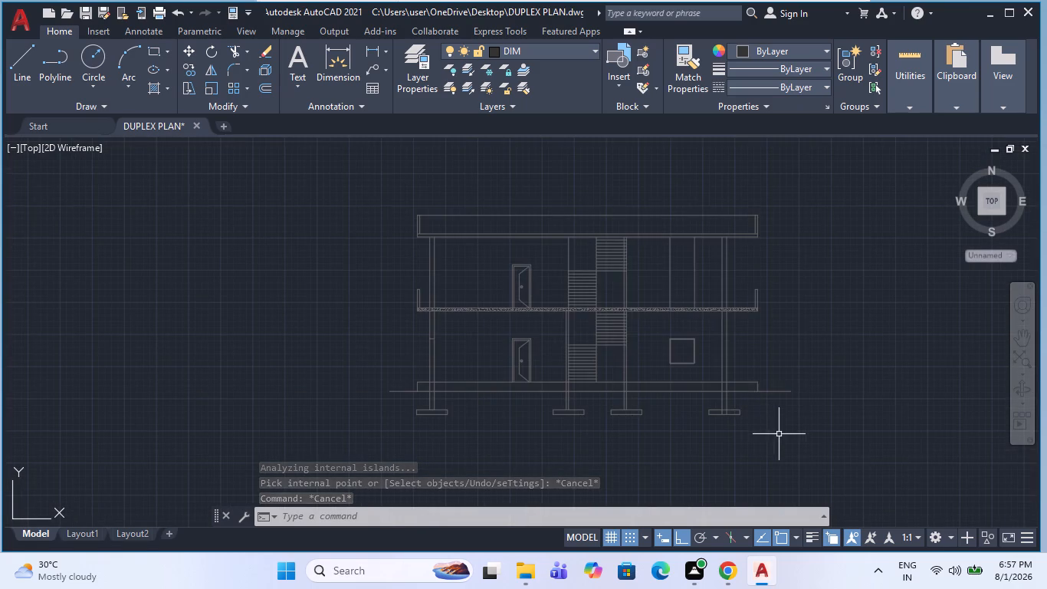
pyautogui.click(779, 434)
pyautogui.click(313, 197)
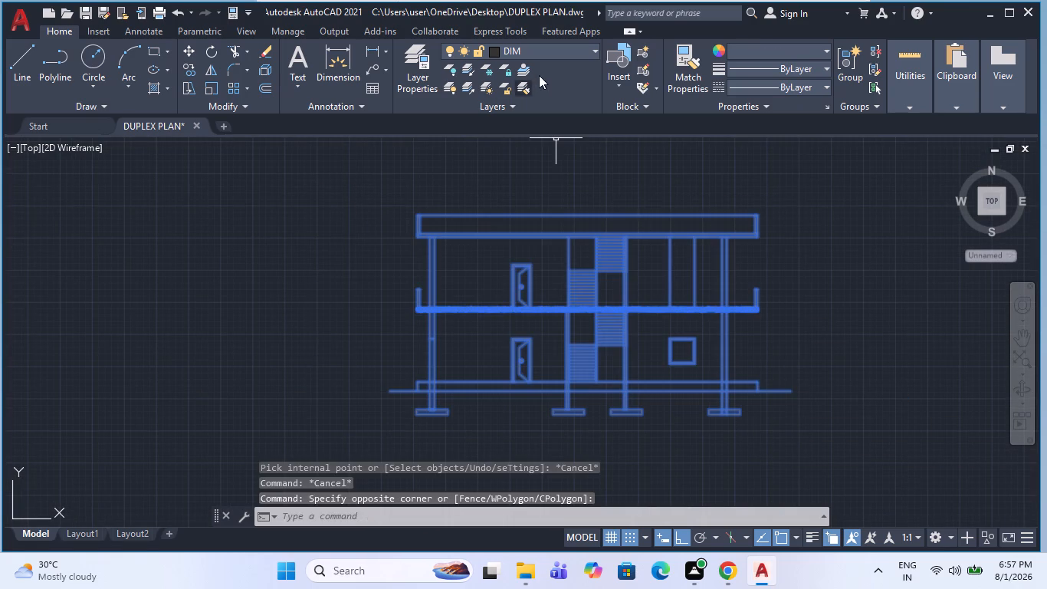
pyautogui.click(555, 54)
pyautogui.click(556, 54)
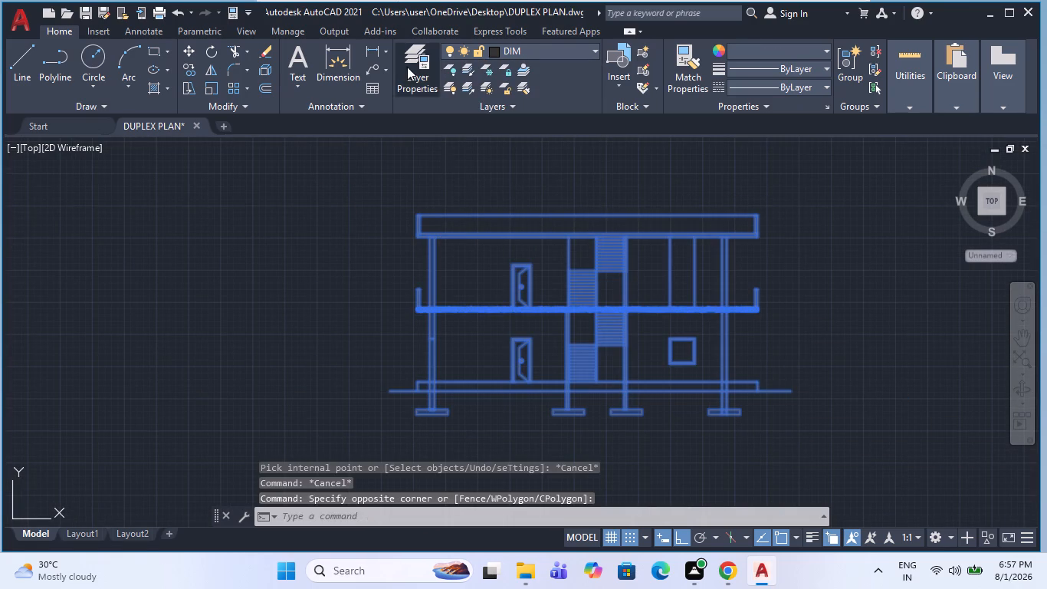
# Create a new layer named SECTION.
pyautogui.click(407, 67)
pyautogui.click(144, 67)
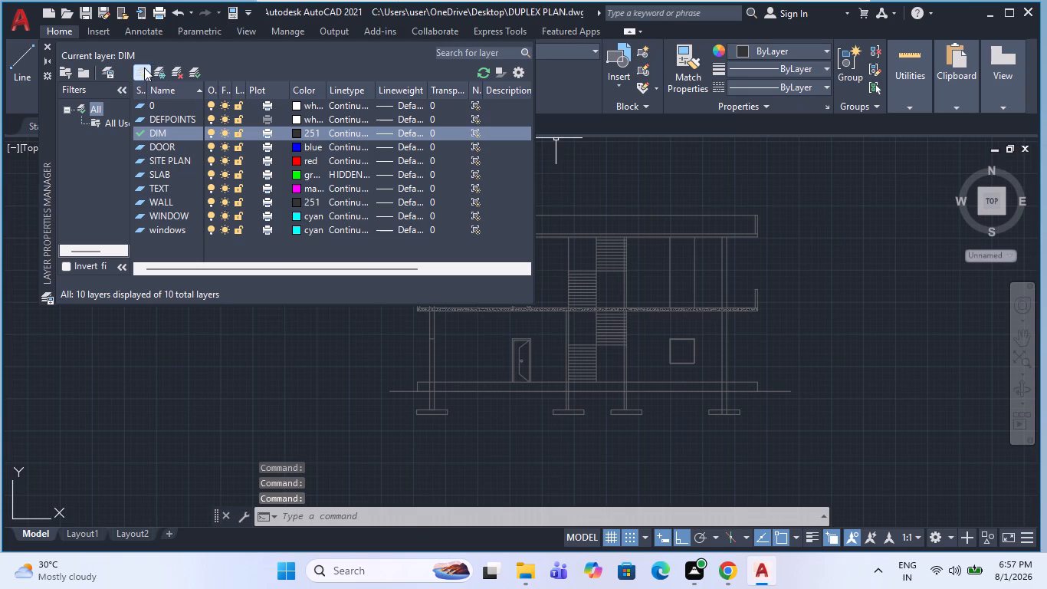
pyautogui.write('SECTION')
pyautogui.press('Return')
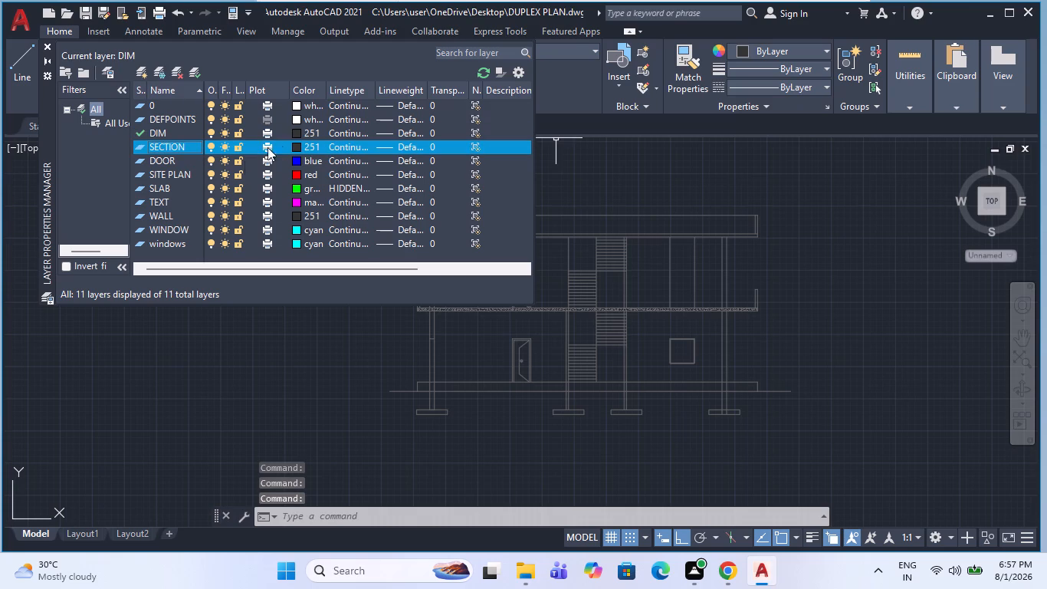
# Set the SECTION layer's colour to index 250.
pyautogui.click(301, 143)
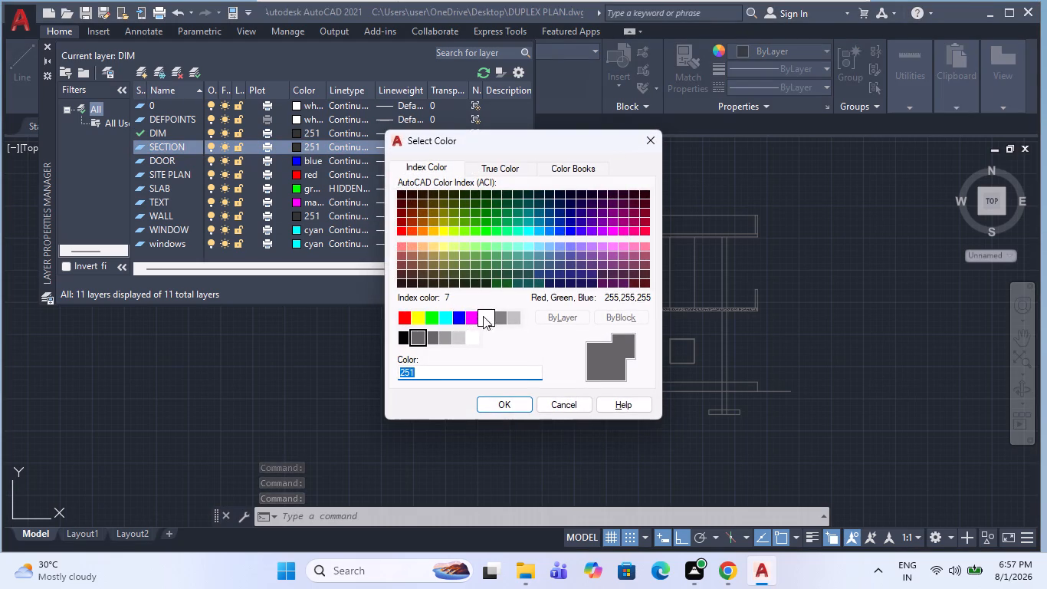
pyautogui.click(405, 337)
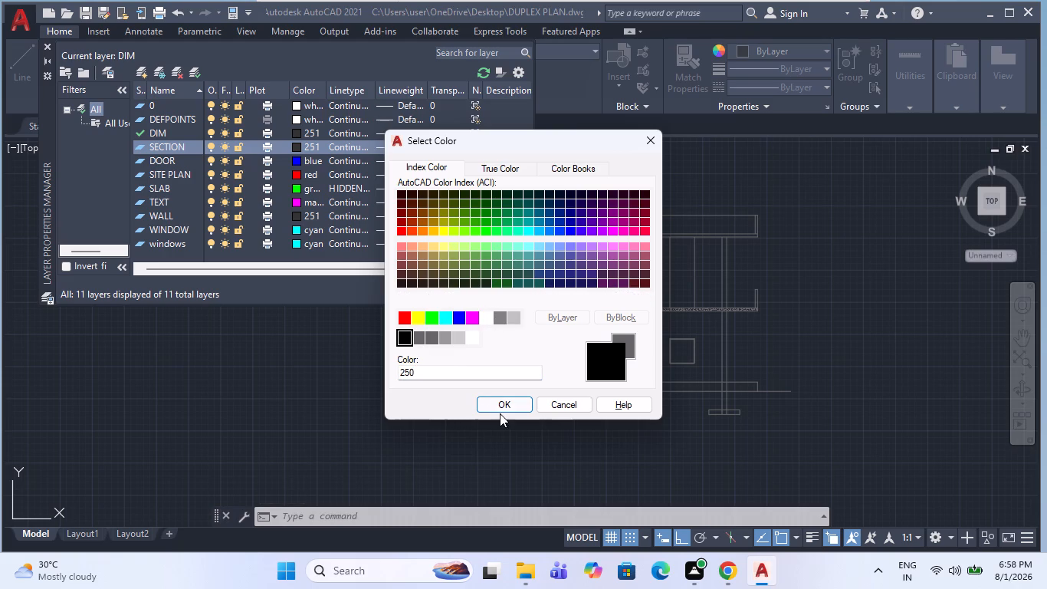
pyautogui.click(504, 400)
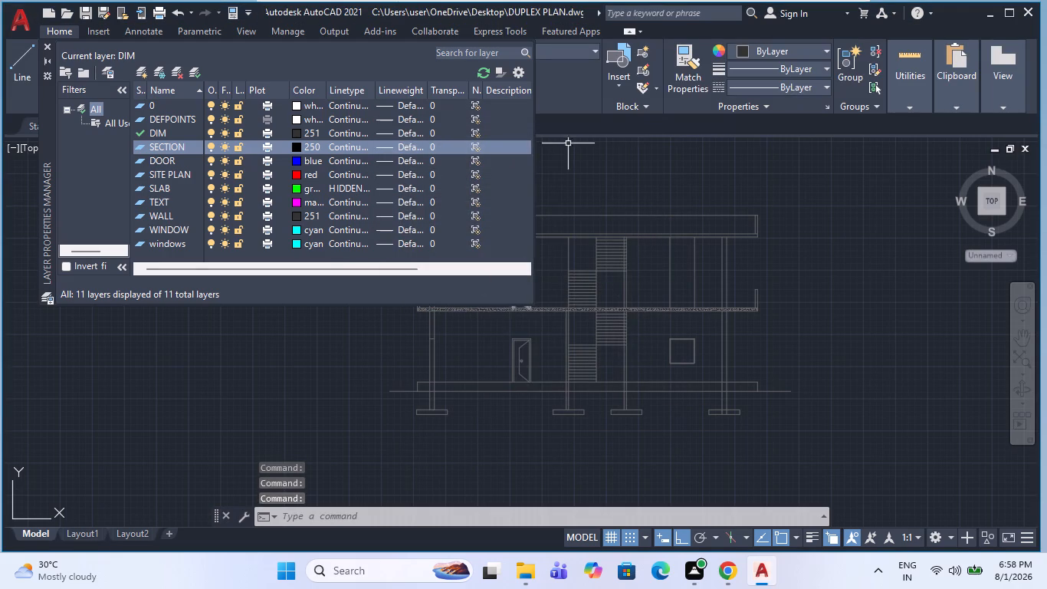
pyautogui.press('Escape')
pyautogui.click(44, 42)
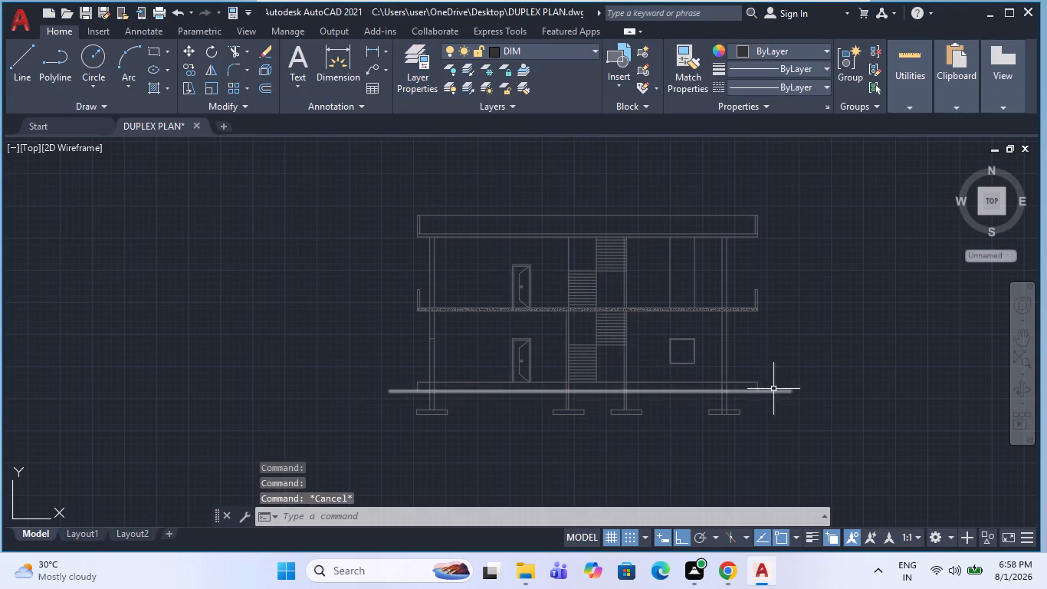
# Move the entire section drawing, including its slab hatch, onto the SECTION layer.
pyautogui.moveTo(801, 437); pyautogui.dragTo(794, 437)
pyautogui.click(270, 166)
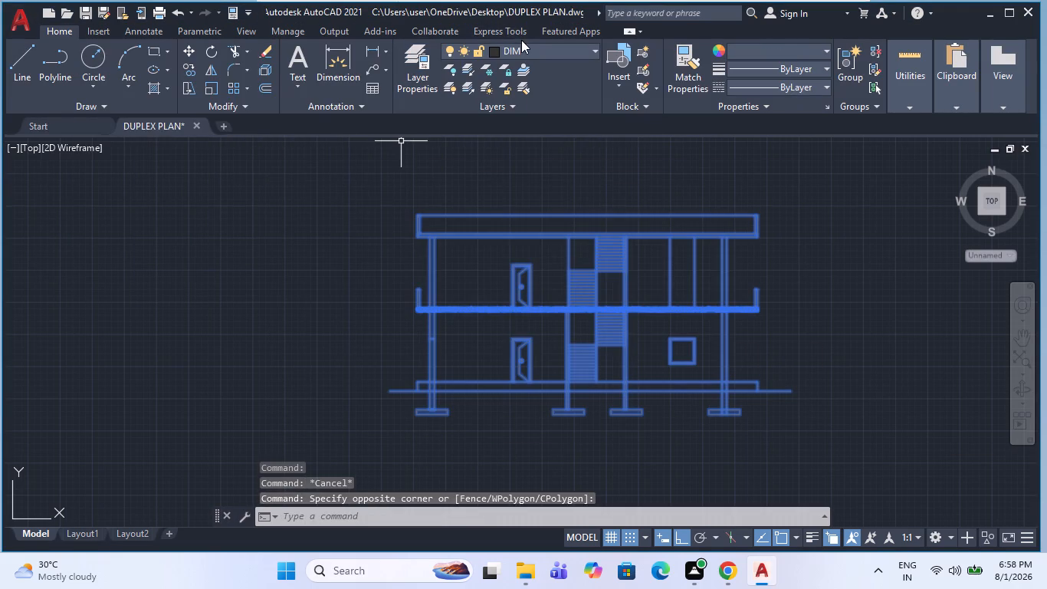
pyautogui.click(521, 40)
pyautogui.click(523, 46)
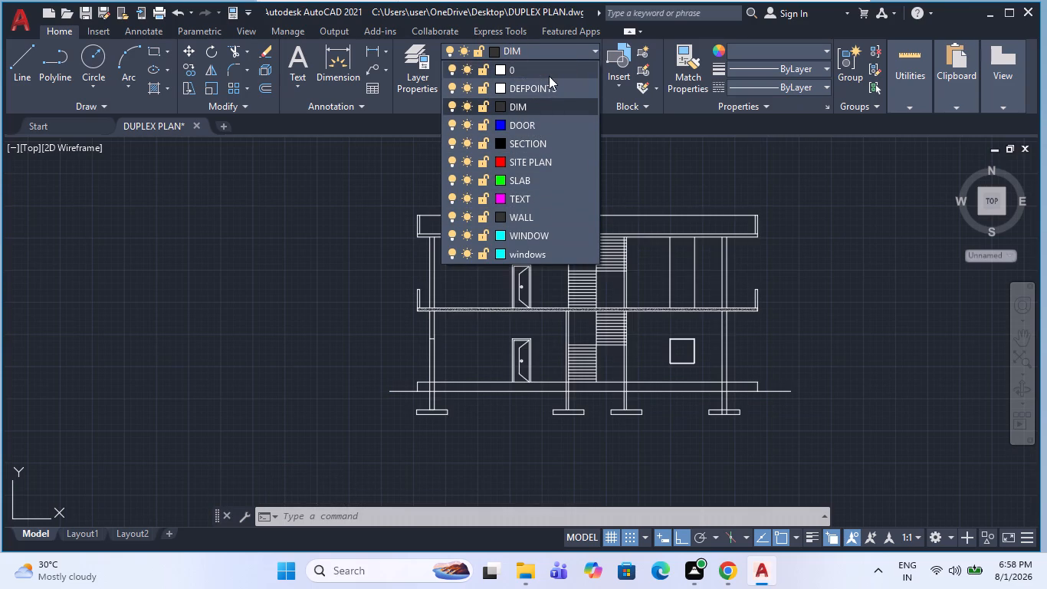
pyautogui.click(532, 144)
pyautogui.press('Escape')
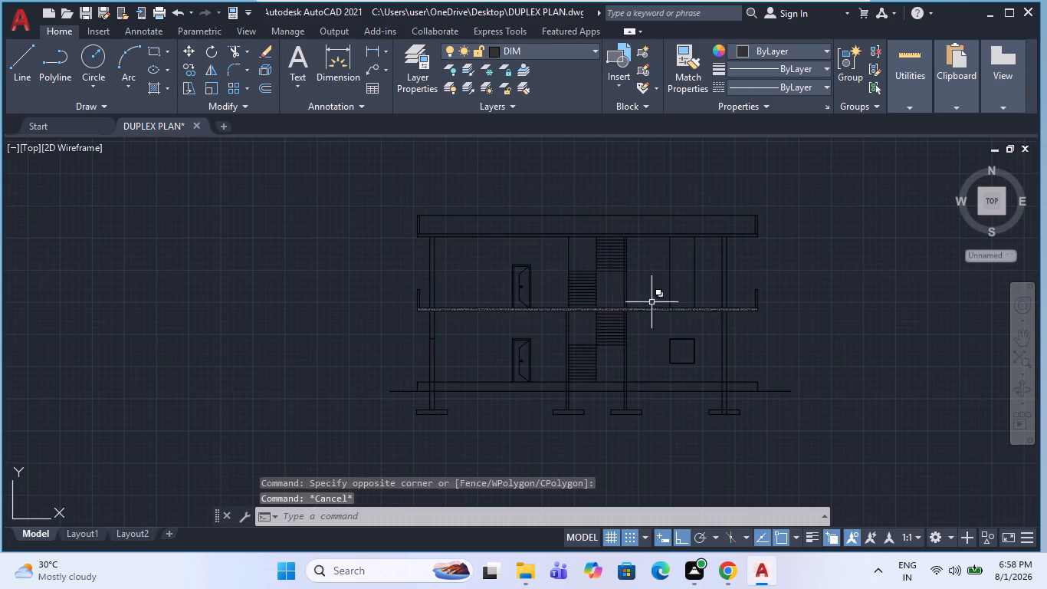
# Set the SECTION layer's colour to index 254.
pyautogui.doubleClick(412, 66)
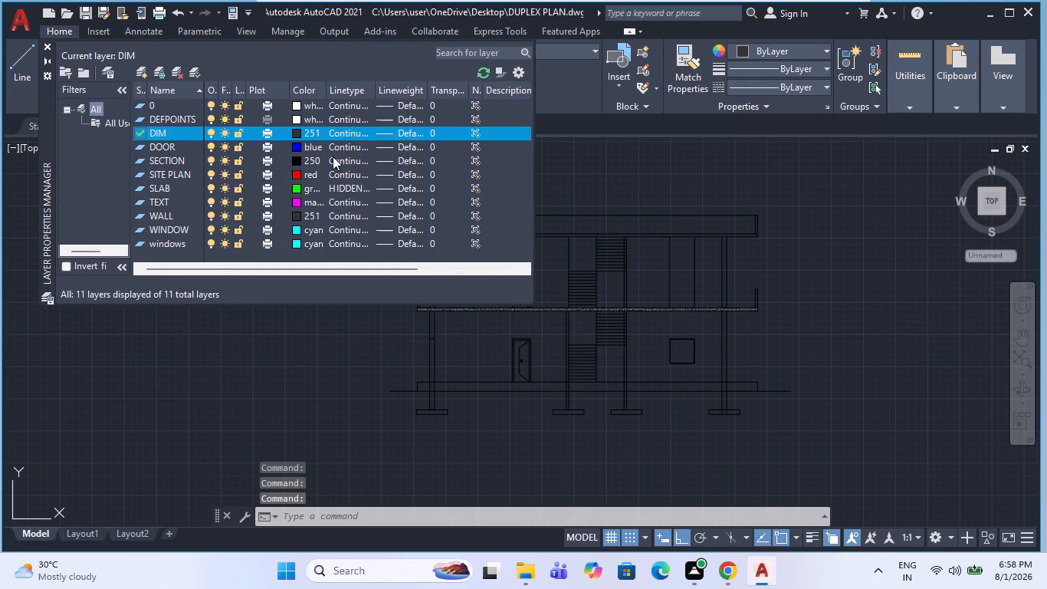
pyautogui.click(315, 158)
pyautogui.click(459, 337)
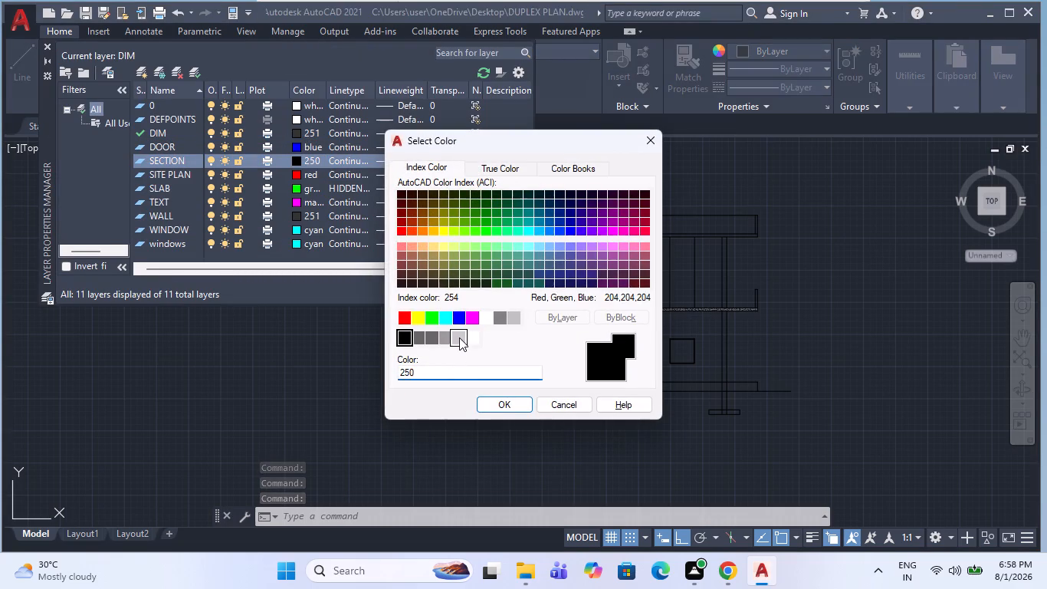
pyautogui.click(485, 378)
pyautogui.click(491, 397)
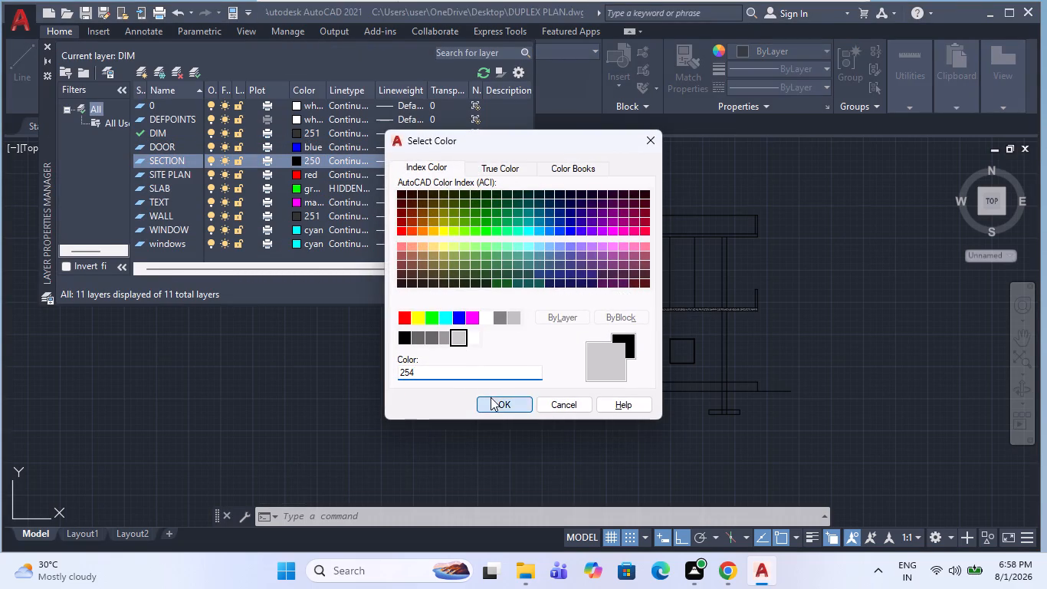
pyautogui.press('Escape')
pyautogui.scroll(-2, 617, 296)
pyautogui.press('Escape')
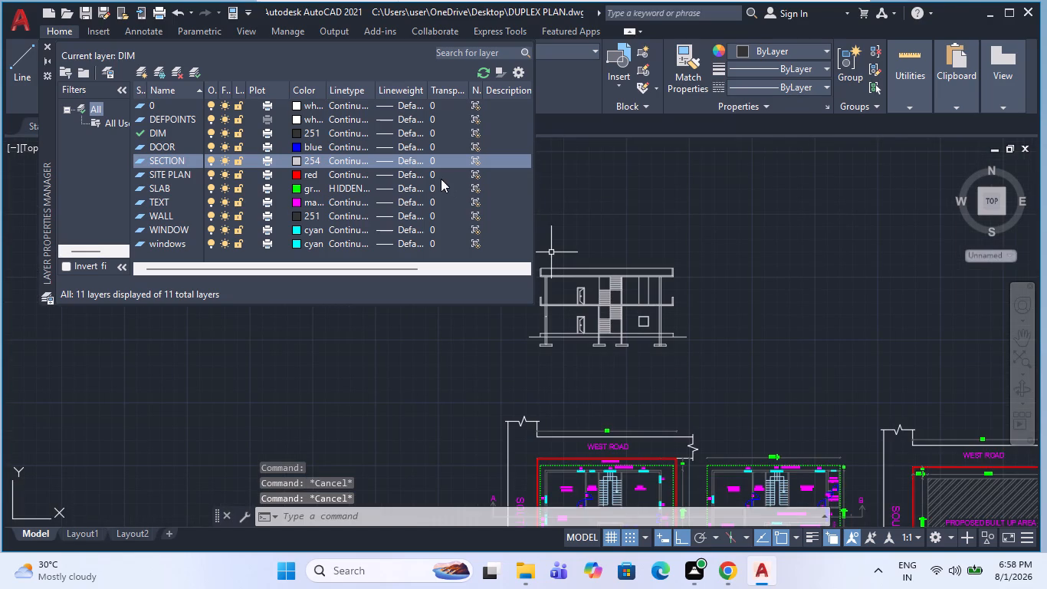
pyautogui.click(51, 46)
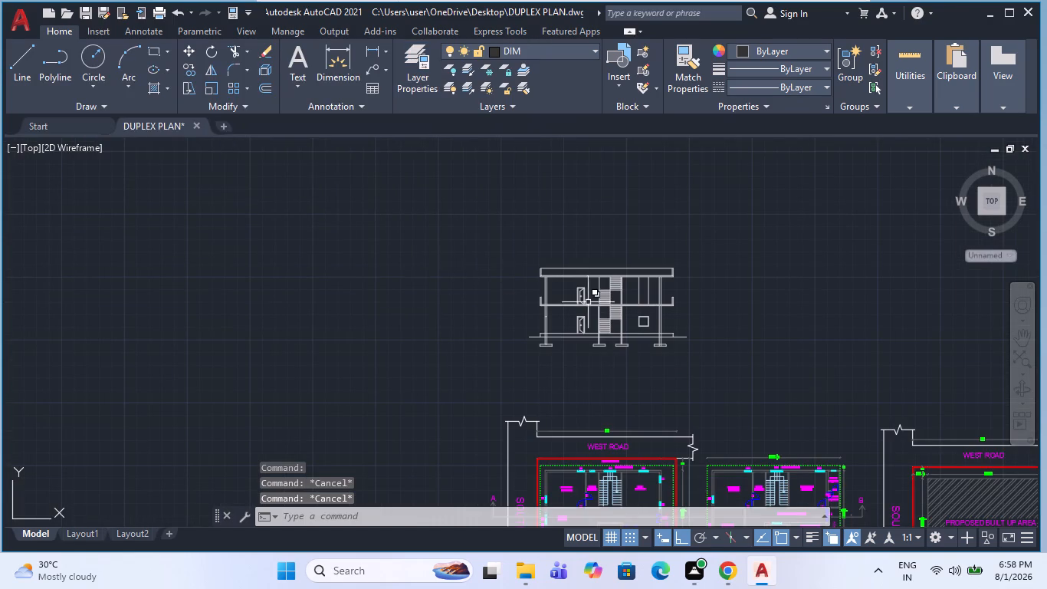
# Apply the AR-CONC hatch at scale 1 to the interior of the roof slab.
pyautogui.scroll(3, 649, 330)
pyautogui.moveTo(560, 328); pyautogui.dragTo(560, 354, button='middle')
pyautogui.scroll(-1, 542, 304)
pyautogui.press('Escape')
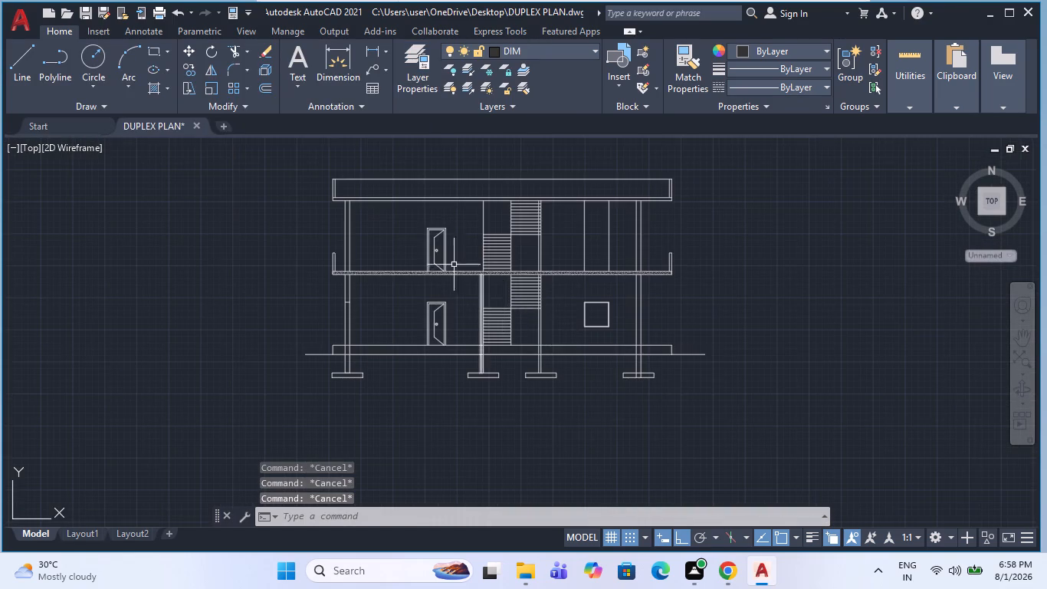
pyautogui.scroll(4, 438, 258)
pyautogui.scroll(-2, 443, 309)
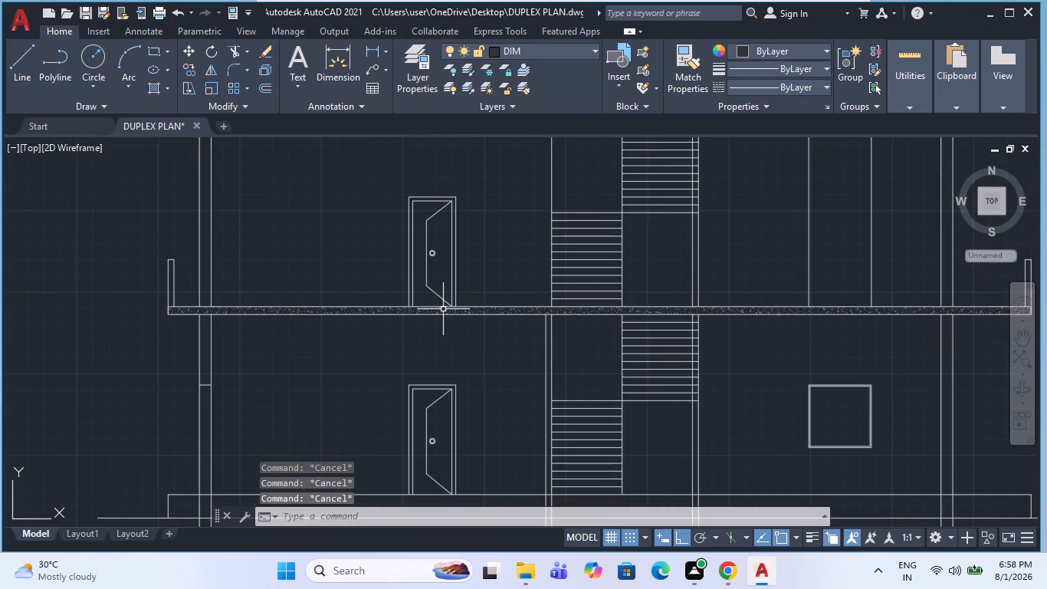
pyautogui.write('H')
pyautogui.press('space')
pyautogui.scroll(-2, 443, 309)
pyautogui.scroll(2, 427, 239)
pyautogui.click(427, 233)
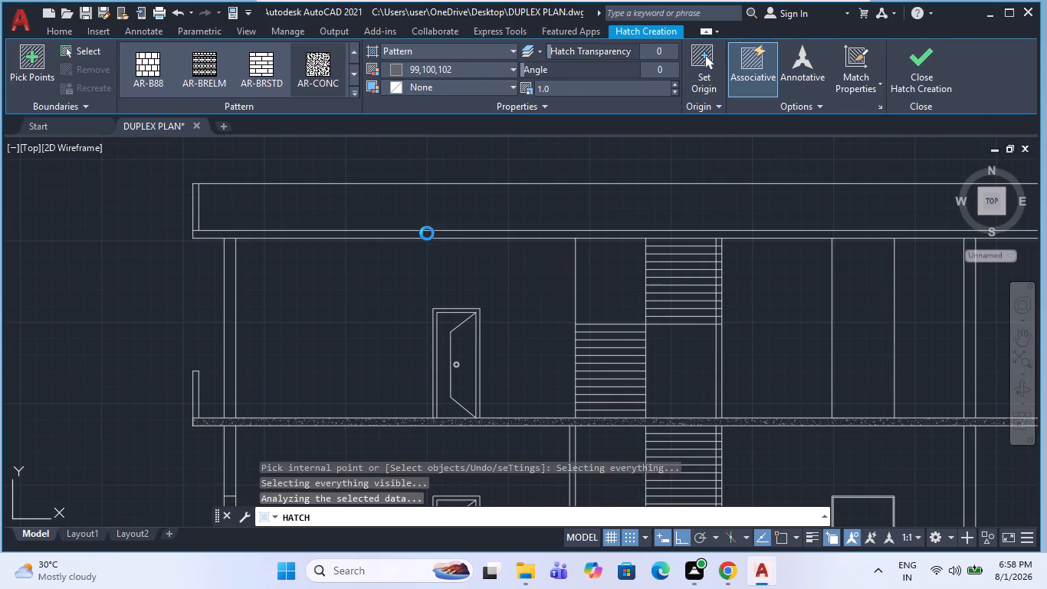
pyautogui.press('Escape')
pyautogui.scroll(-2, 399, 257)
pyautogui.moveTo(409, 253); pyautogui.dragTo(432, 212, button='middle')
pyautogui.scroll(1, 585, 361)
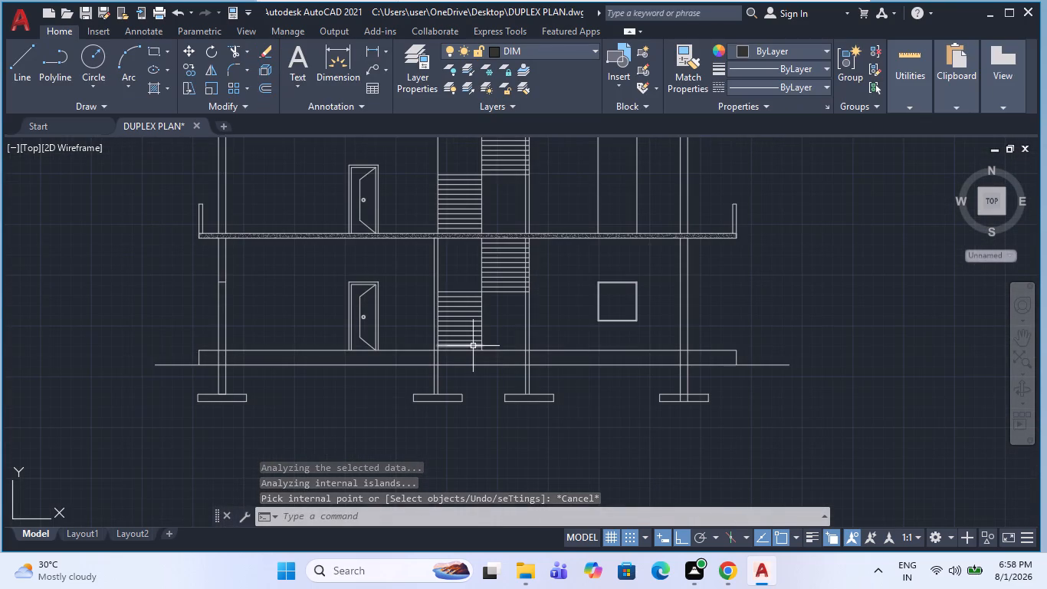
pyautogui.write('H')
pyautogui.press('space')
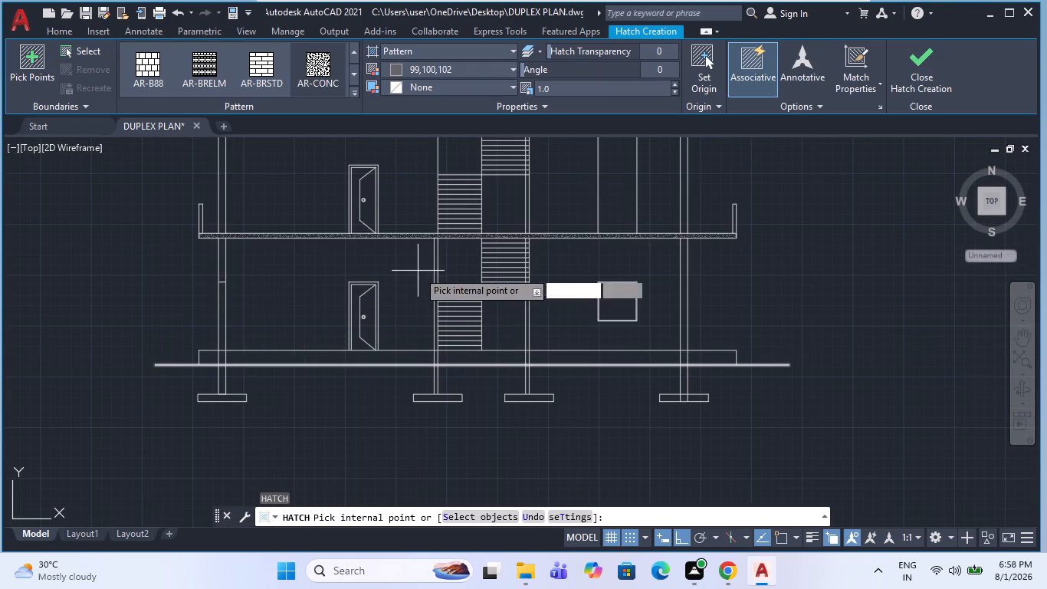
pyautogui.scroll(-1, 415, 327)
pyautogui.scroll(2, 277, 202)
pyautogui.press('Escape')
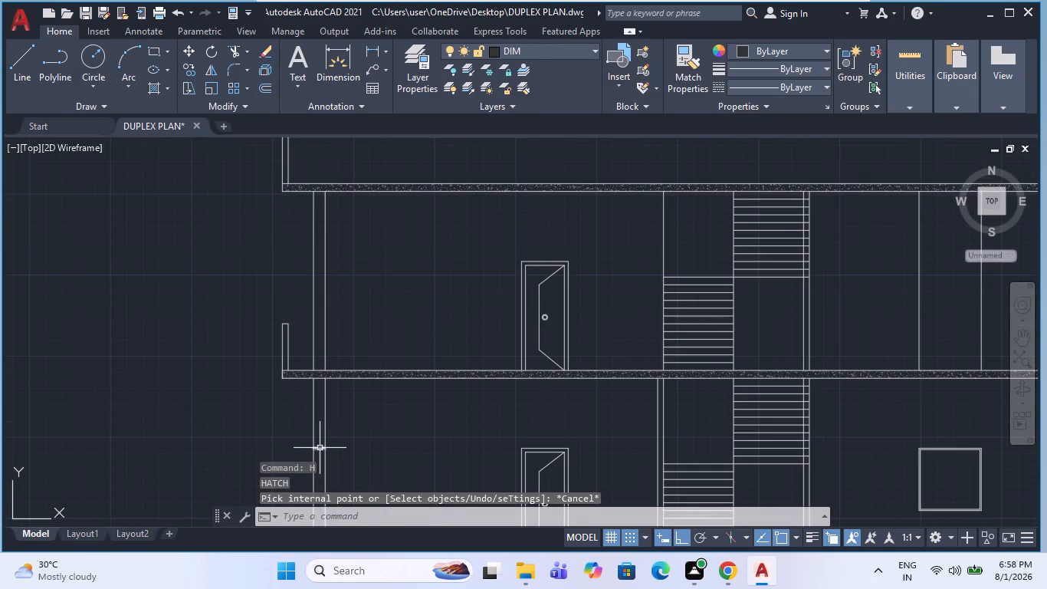
# Delete the short horizontal line crossing the left outer wall on the ground floor.
pyautogui.click(320, 448)
pyautogui.scroll(-1, 328, 424)
pyautogui.press('Delete')
pyautogui.scroll(-1, 374, 390)
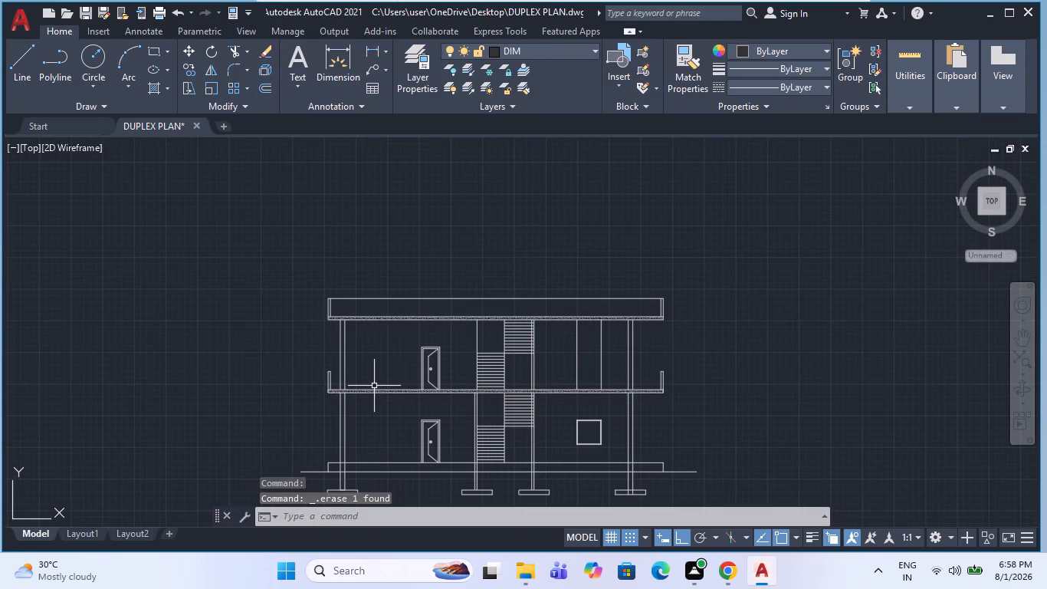
# Apply the AR-CONC hatch at scale 1 to the left outer wall on both the first and ground floors.
pyautogui.write('H')
pyautogui.press('space')
pyautogui.scroll(2, 331, 367)
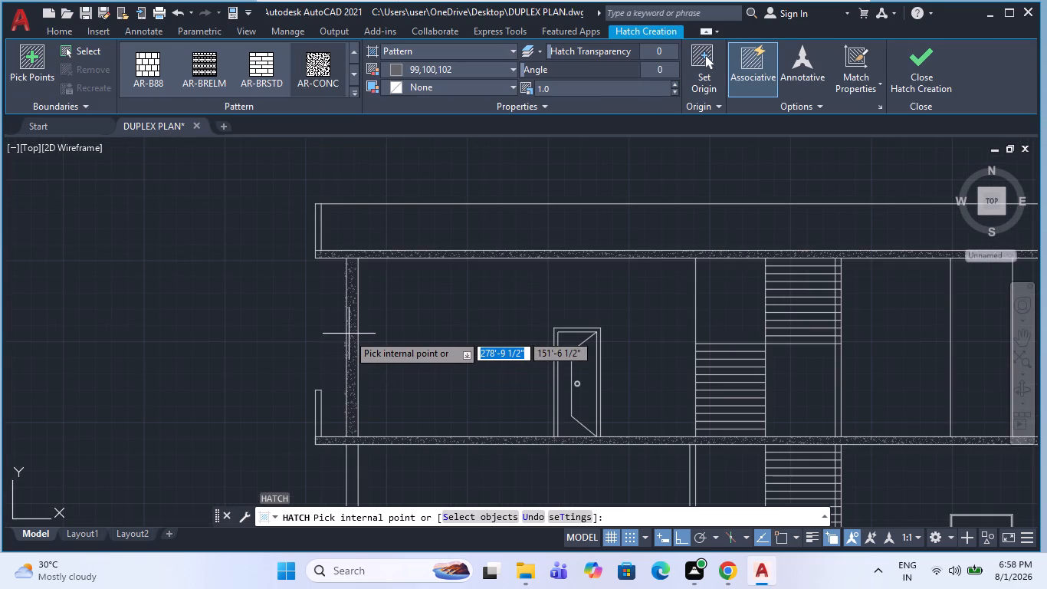
pyautogui.click(350, 329)
pyautogui.scroll(-3, 359, 255)
pyautogui.scroll(3, 342, 403)
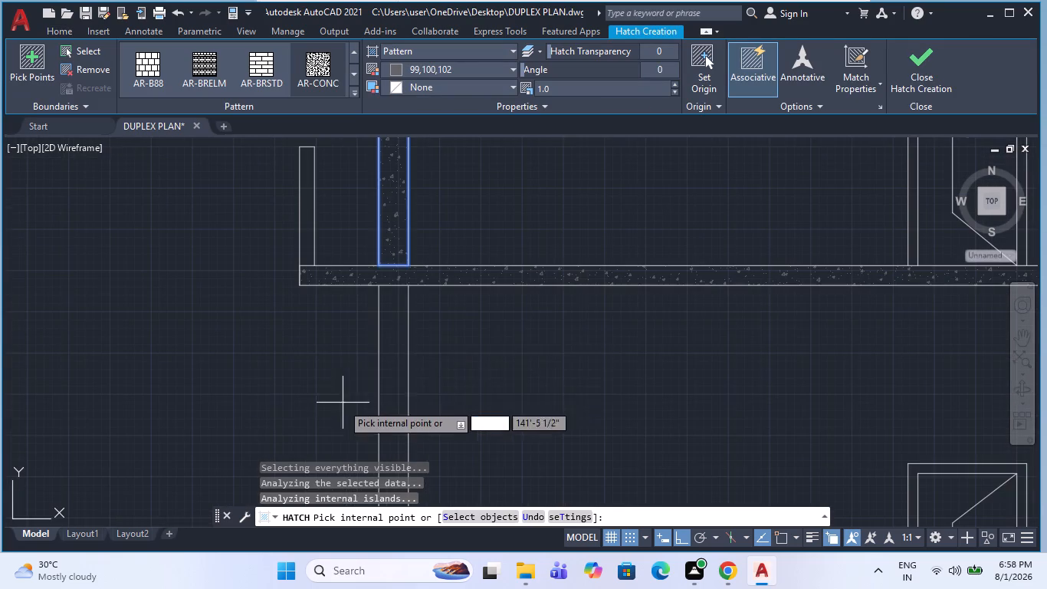
pyautogui.click(402, 325)
pyautogui.scroll(-5, 380, 289)
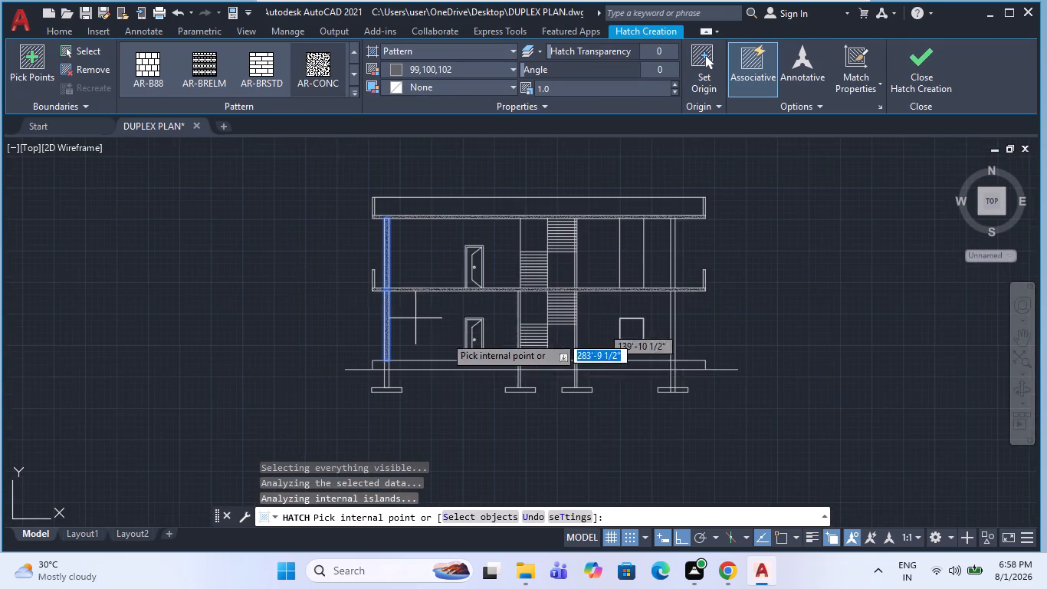
# Add the right outer wall on both the first and ground floors to the AR-CONC hatch and finish it.
pyautogui.scroll(2, 489, 359)
pyautogui.scroll(-2, 471, 346)
pyautogui.scroll(2, 653, 207)
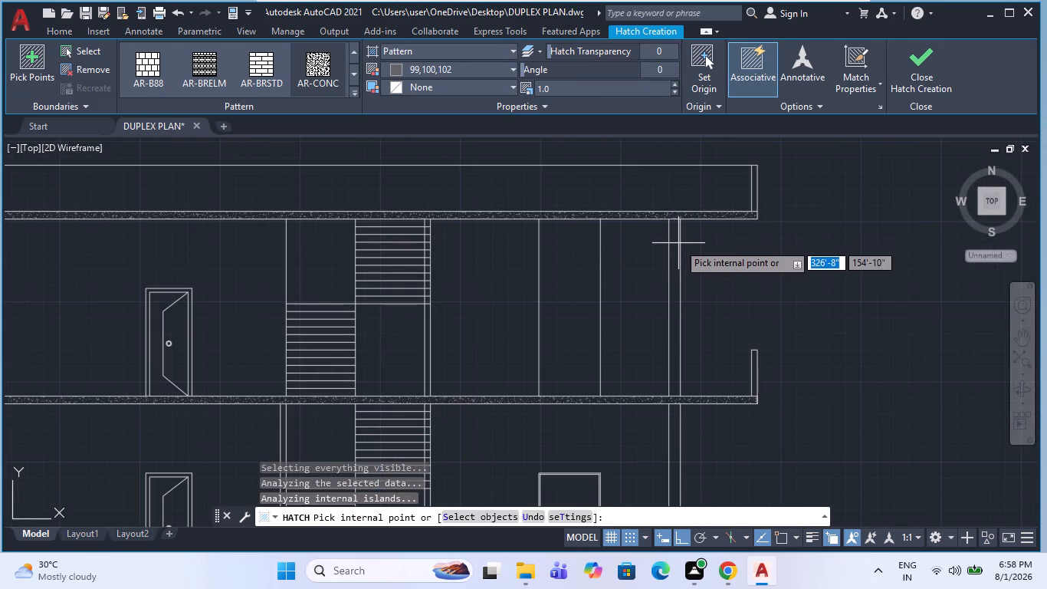
pyautogui.click(678, 246)
pyautogui.scroll(-2, 675, 235)
pyautogui.scroll(2, 674, 327)
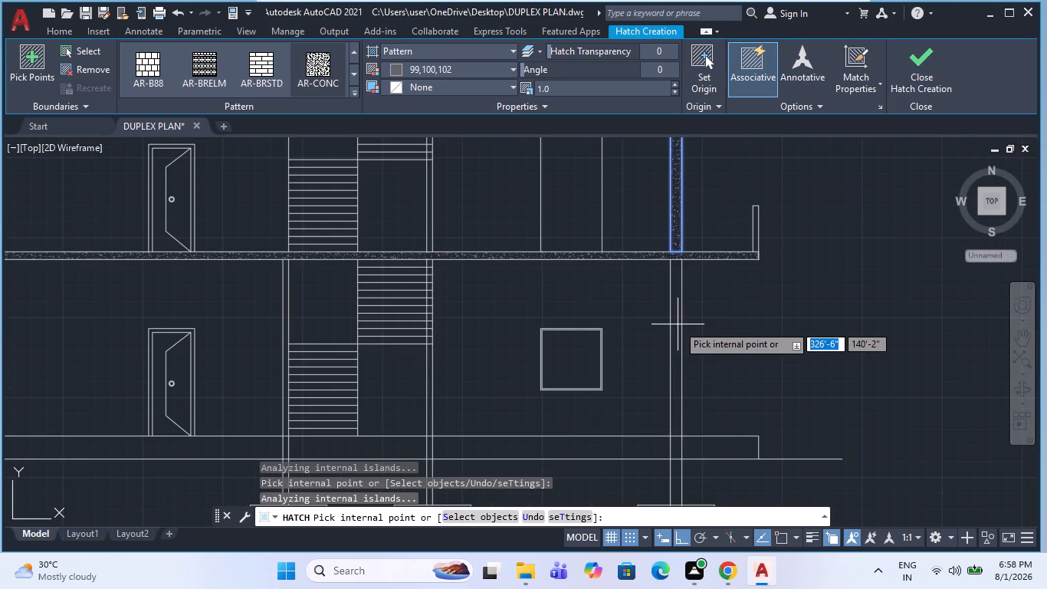
pyautogui.click(678, 324)
pyautogui.press('Escape')
pyautogui.scroll(3, 691, 301)
pyautogui.press('Escape')
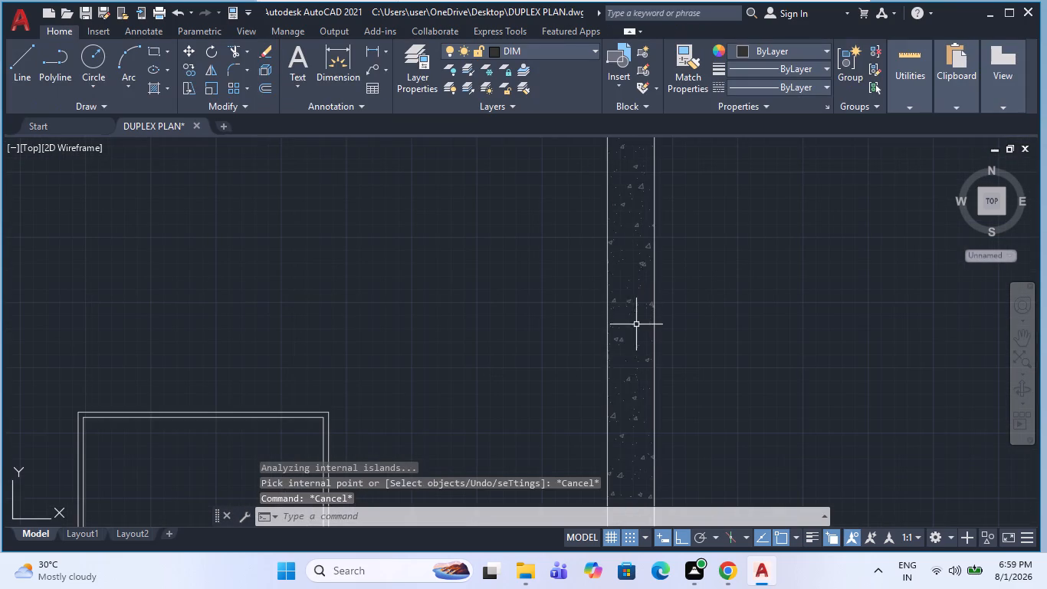
# Change the outer walls' hatch pattern to ANSI32 and set its scale to 10.
pyautogui.click(636, 324)
pyautogui.scroll(-3, 633, 330)
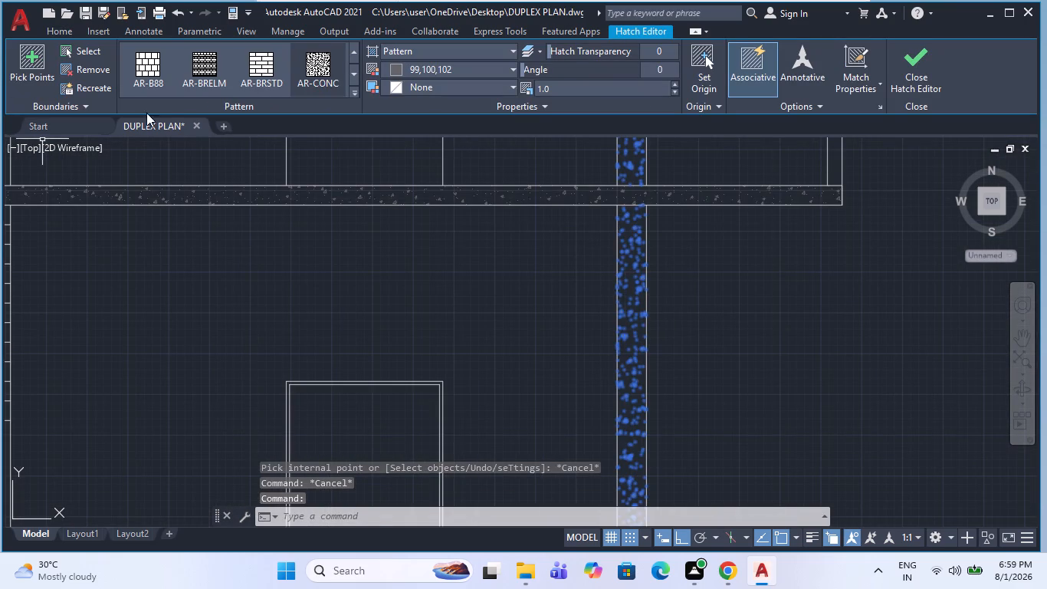
pyautogui.scroll(5, 172, 82)
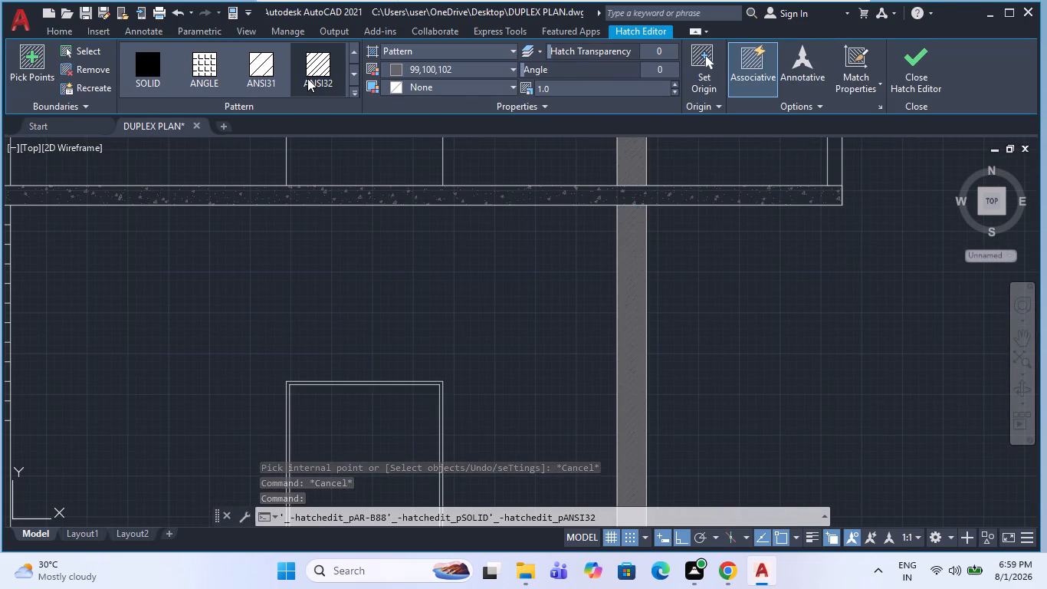
pyautogui.click(307, 78)
pyautogui.click(556, 89)
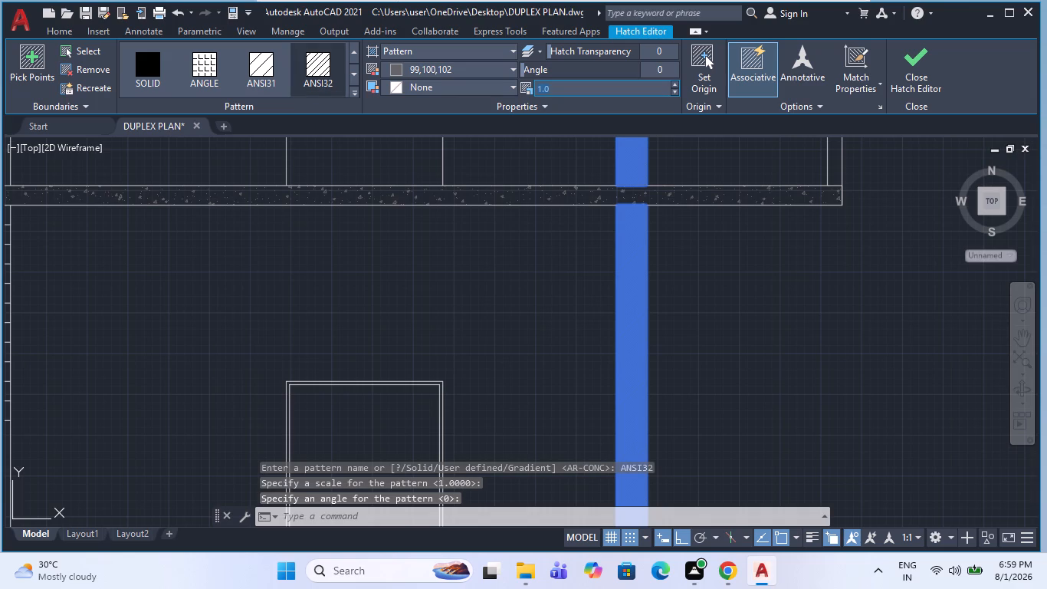
pyautogui.write('80')
pyautogui.press('Return')
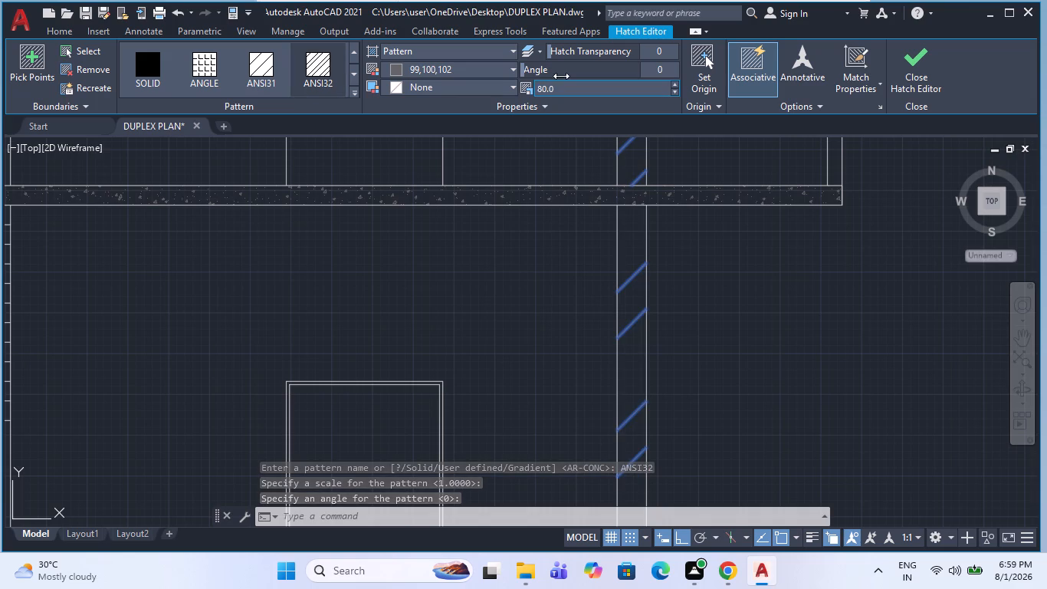
pyautogui.click(565, 91)
pyautogui.write('10')
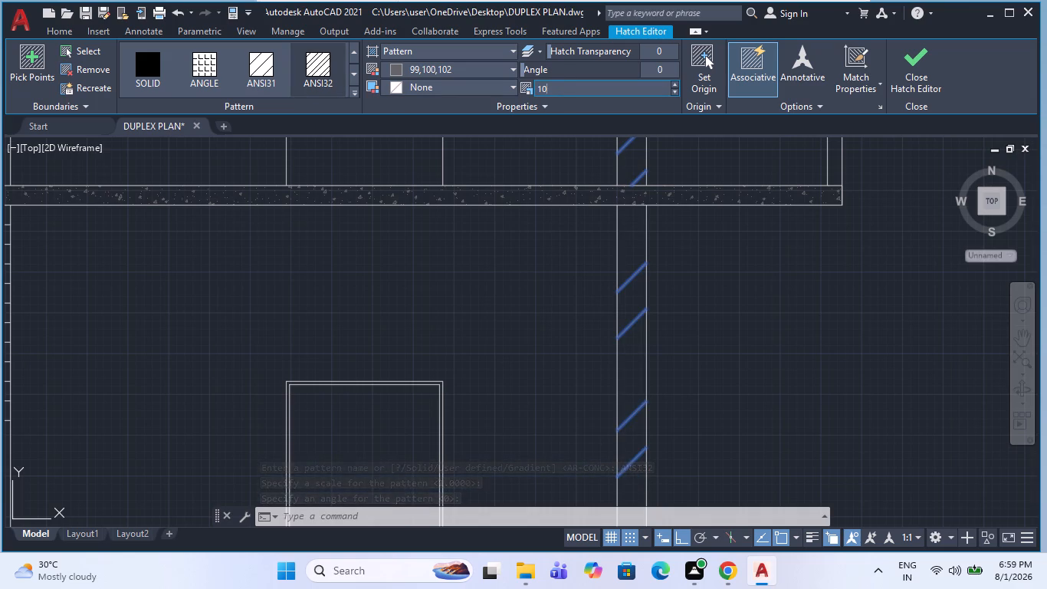
pyautogui.press('Return')
pyautogui.scroll(-3, 563, 274)
pyautogui.press('Escape')
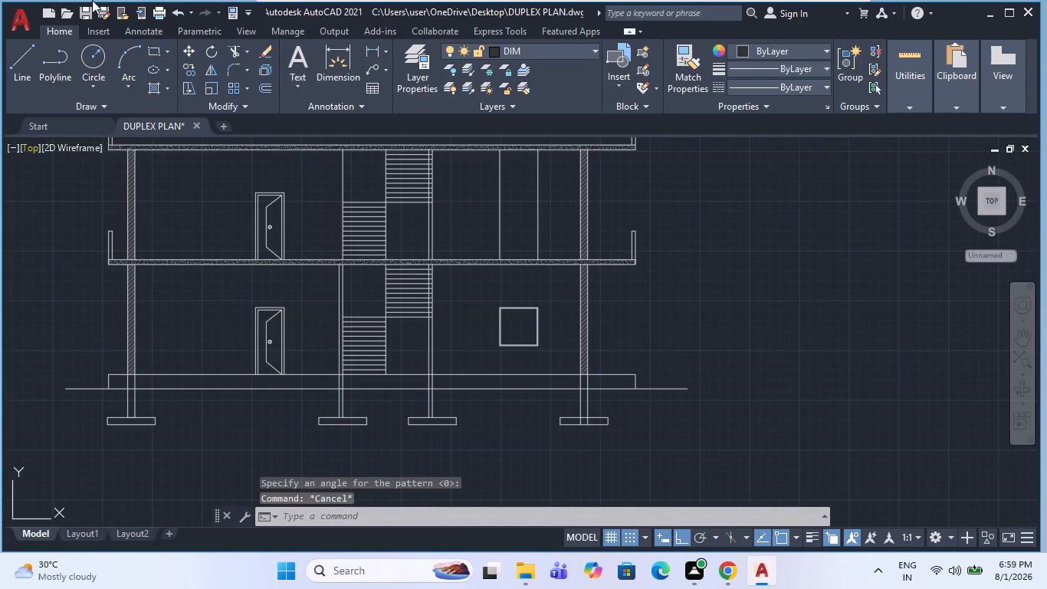
# Apply the AR-CONC hatch at scale 1 to the plinth's left bay and overhang, the left outer wall's base and its footing.
pyautogui.scroll(-1, 366, 314)
pyautogui.scroll(1, 202, 320)
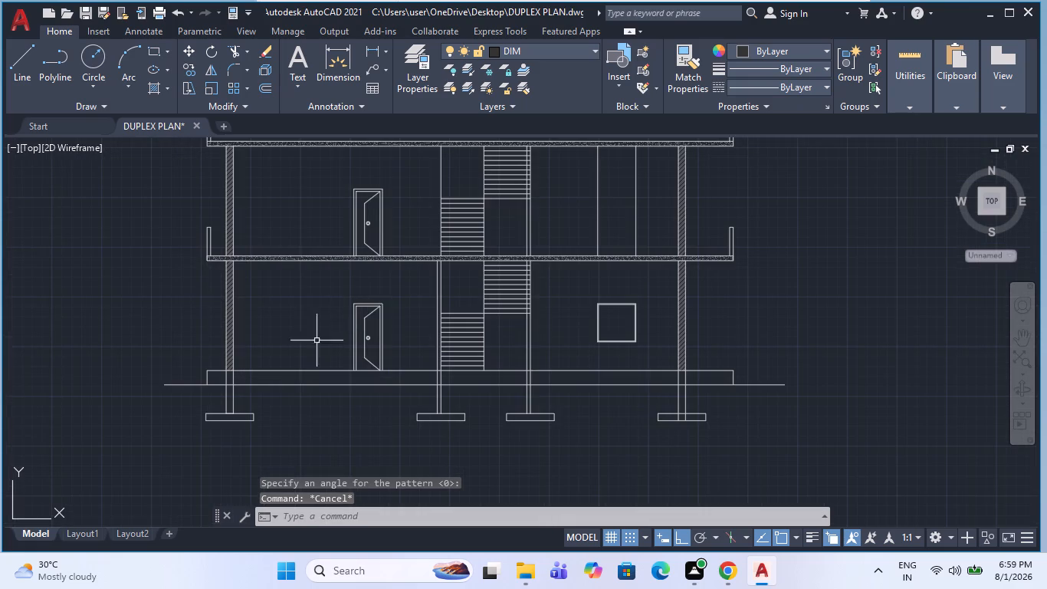
pyautogui.write('H')
pyautogui.press('space')
pyautogui.scroll(1, 287, 387)
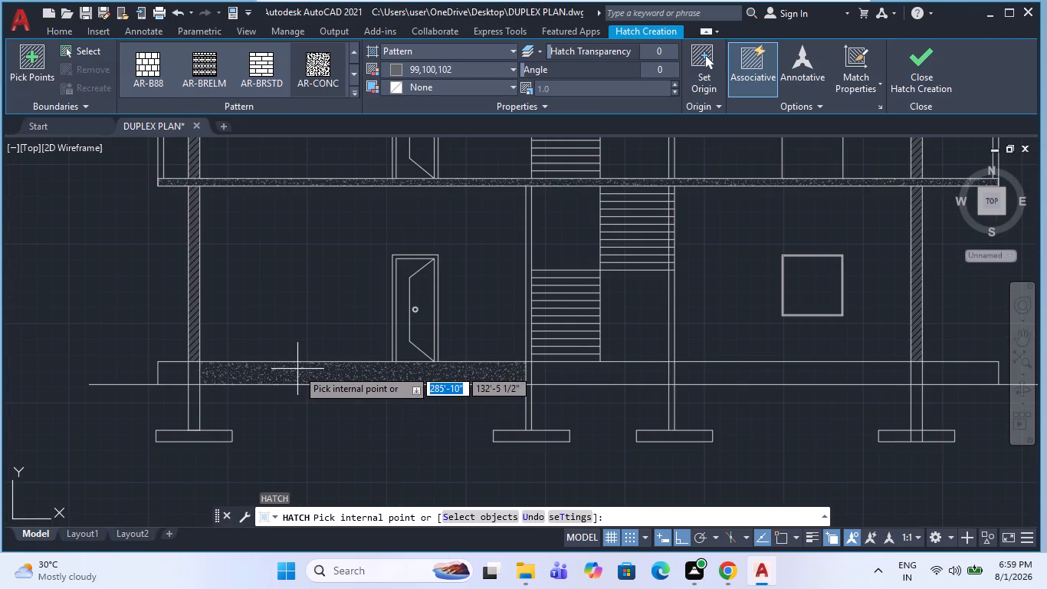
pyautogui.click(297, 369)
pyautogui.scroll(2, 189, 383)
pyautogui.click(172, 380)
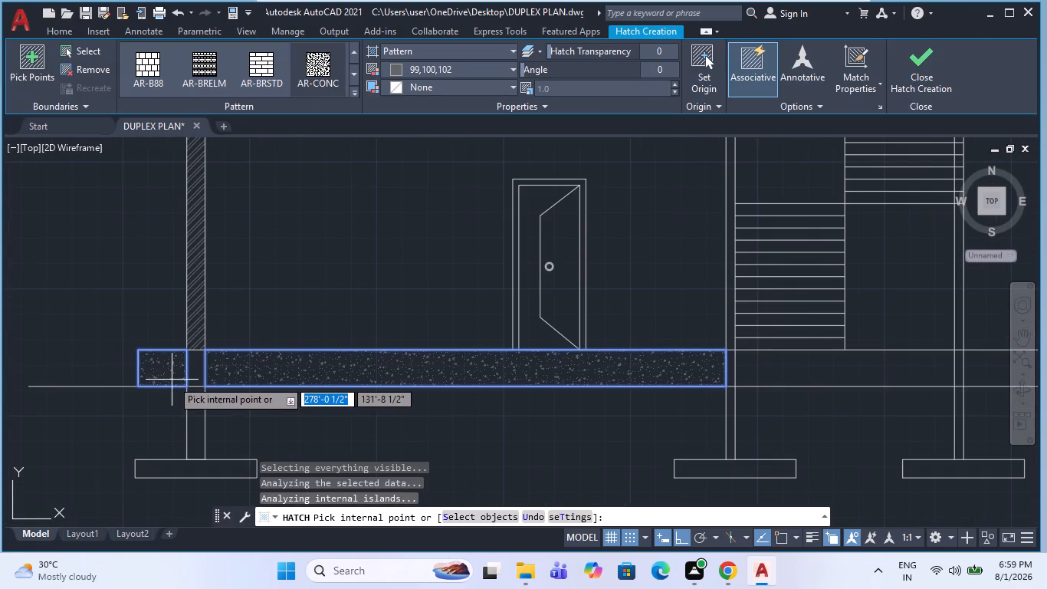
pyautogui.click(195, 377)
pyautogui.click(197, 412)
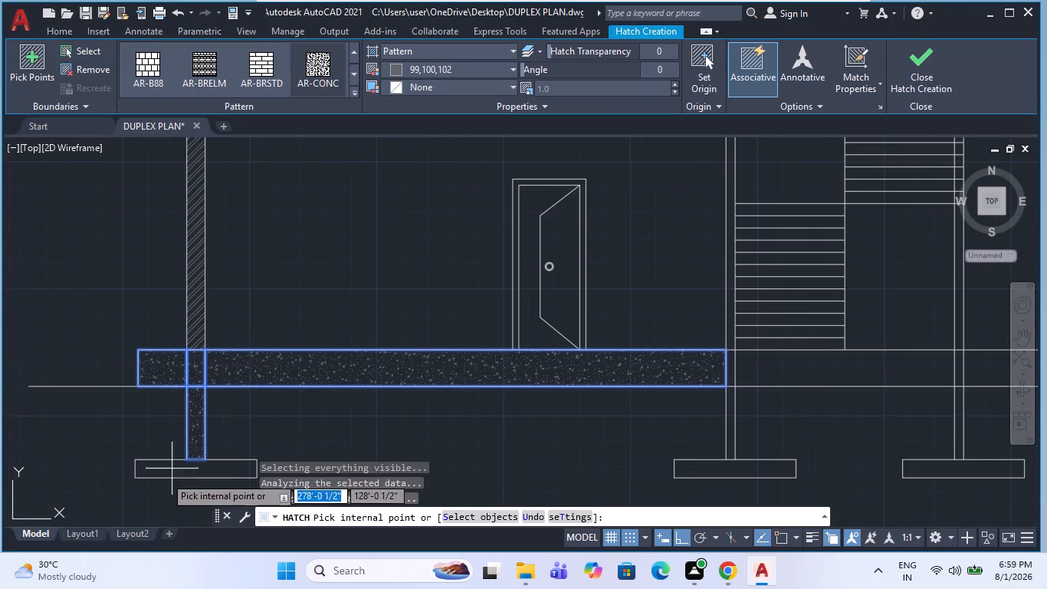
pyautogui.click(163, 469)
# Add the remaining plinth bays, the right overhang and the below-ground parts of the other three walls to the AR-CONC hatch.
pyautogui.scroll(-2, 122, 423)
pyautogui.scroll(1, 438, 450)
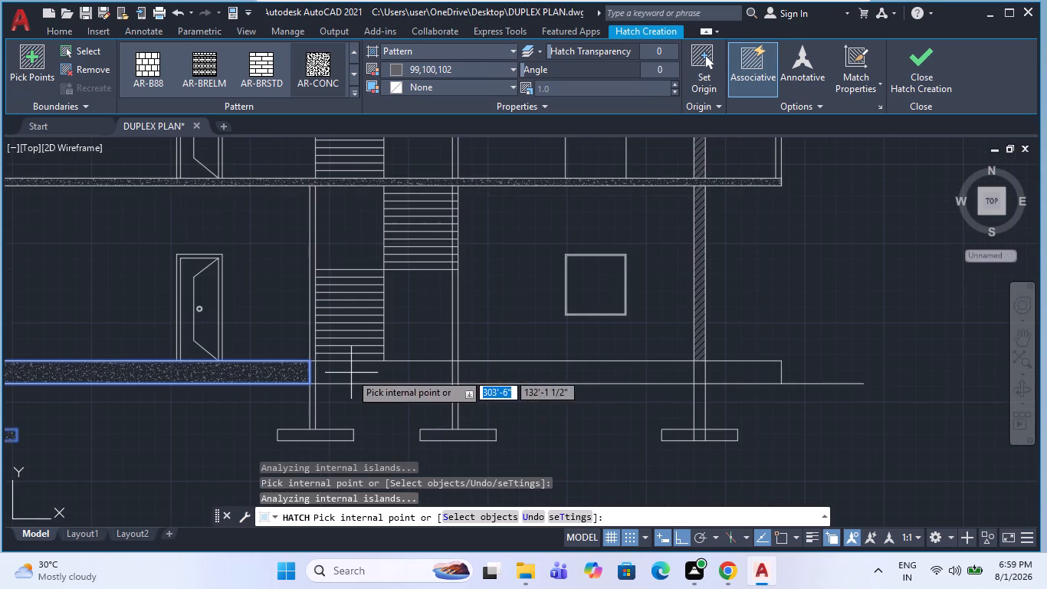
pyautogui.click(350, 372)
pyautogui.click(612, 370)
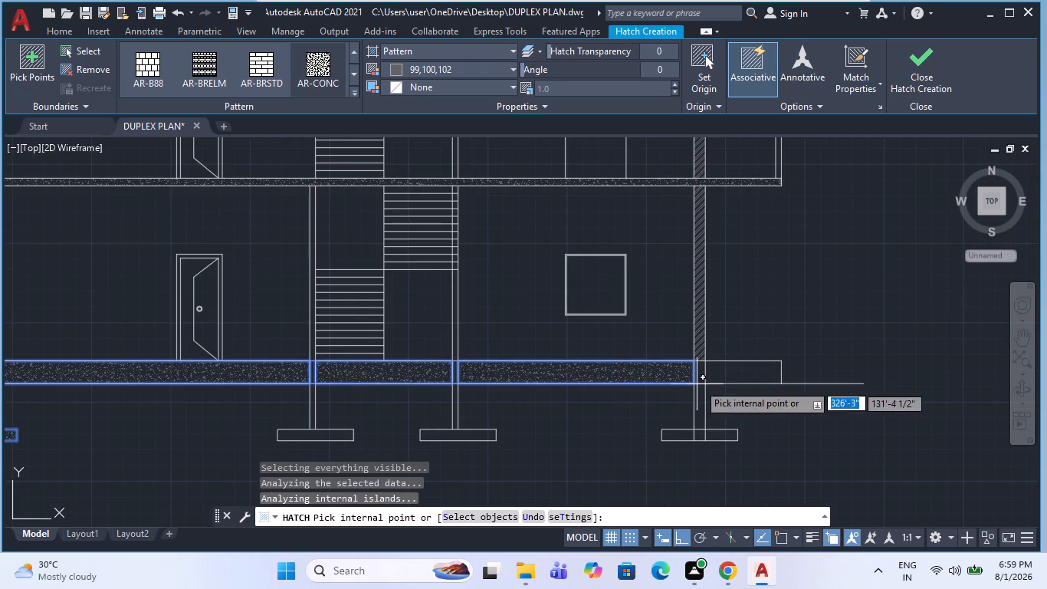
pyautogui.click(703, 373)
pyautogui.click(730, 369)
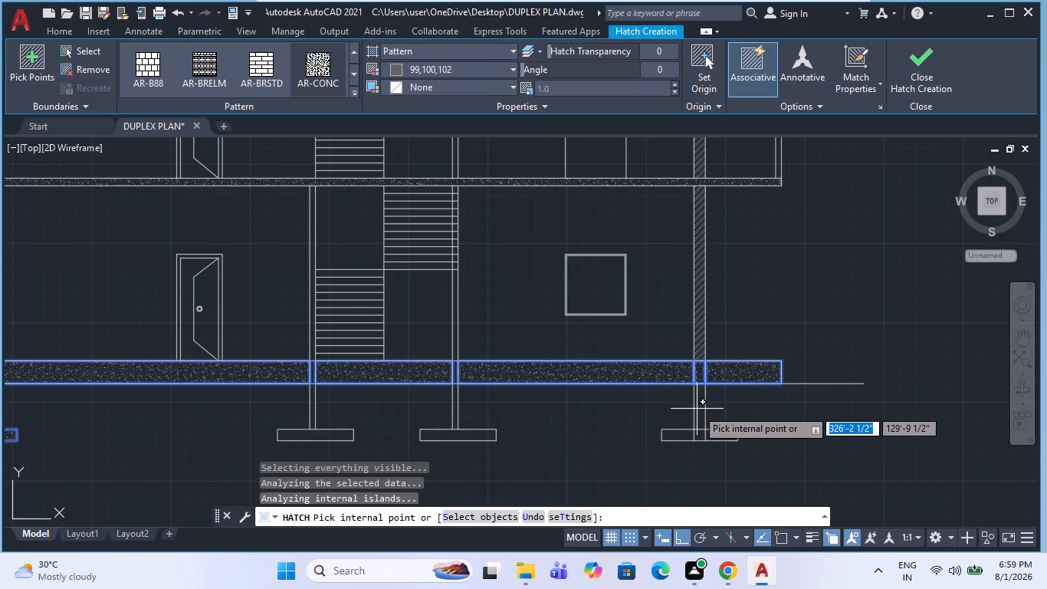
pyautogui.click(701, 410)
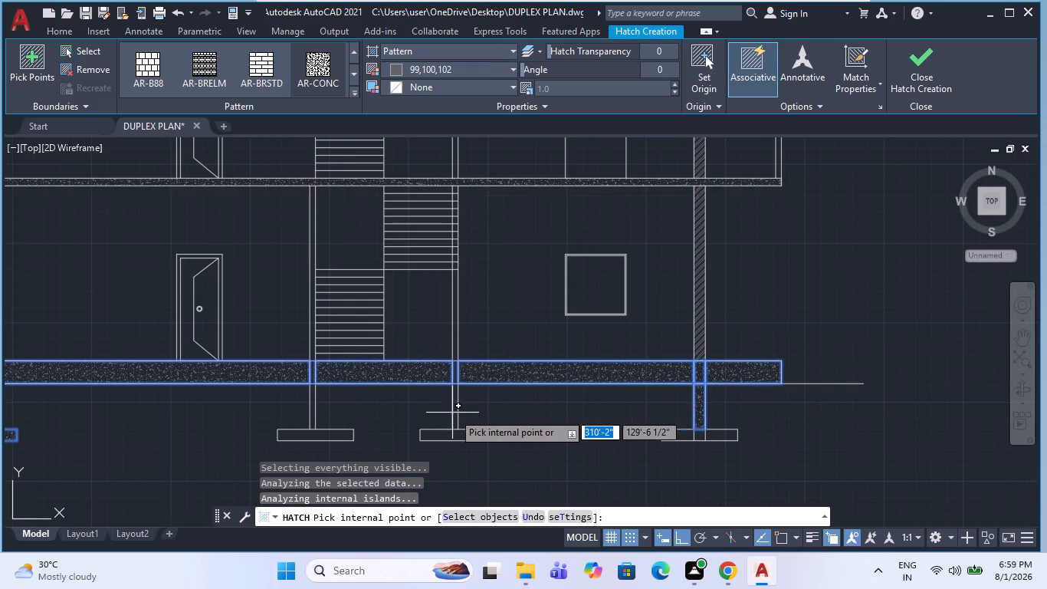
pyautogui.click(457, 411)
pyautogui.click(314, 408)
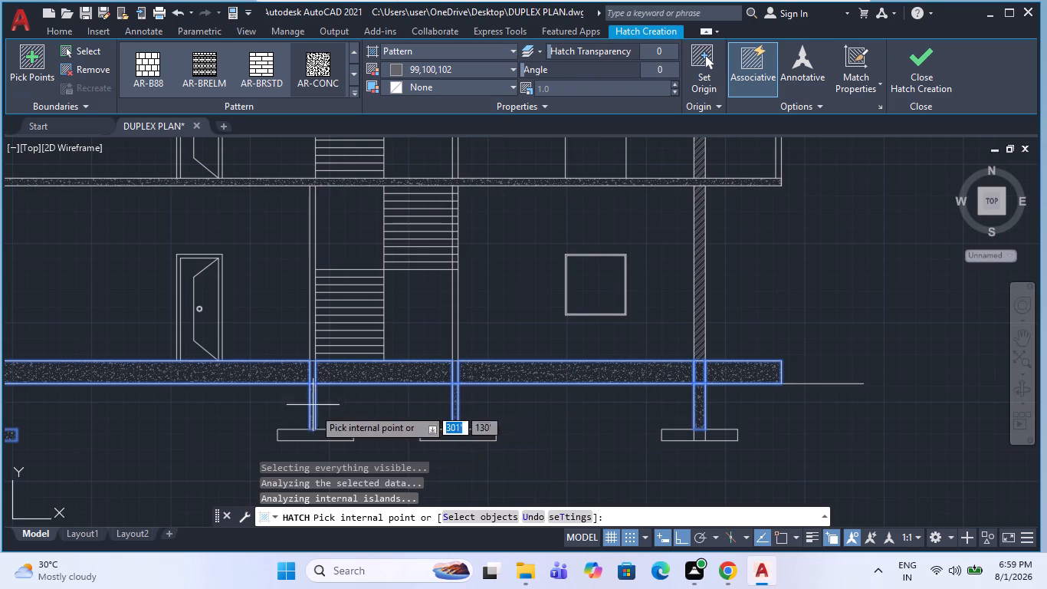
# Add the two middle footings and the inner wall crossings within the plinth to the AR-CONC hatch and finish it.
pyautogui.scroll(1, 317, 432)
pyautogui.click(317, 432)
pyautogui.click(517, 439)
pyautogui.scroll(-2, 502, 385)
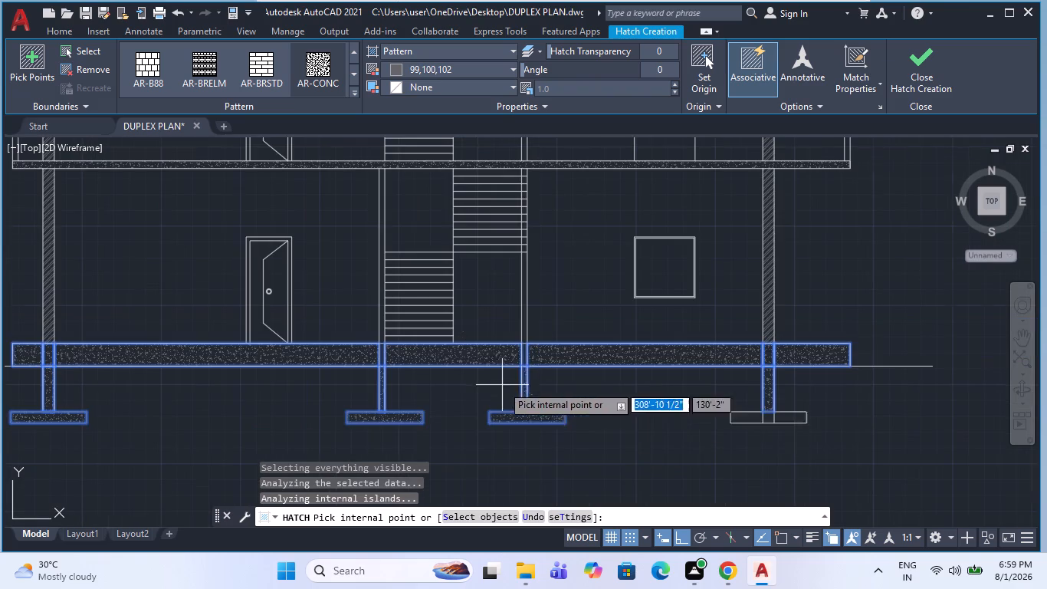
pyautogui.scroll(2, 537, 357)
pyautogui.click(510, 351)
pyautogui.scroll(-2, 571, 344)
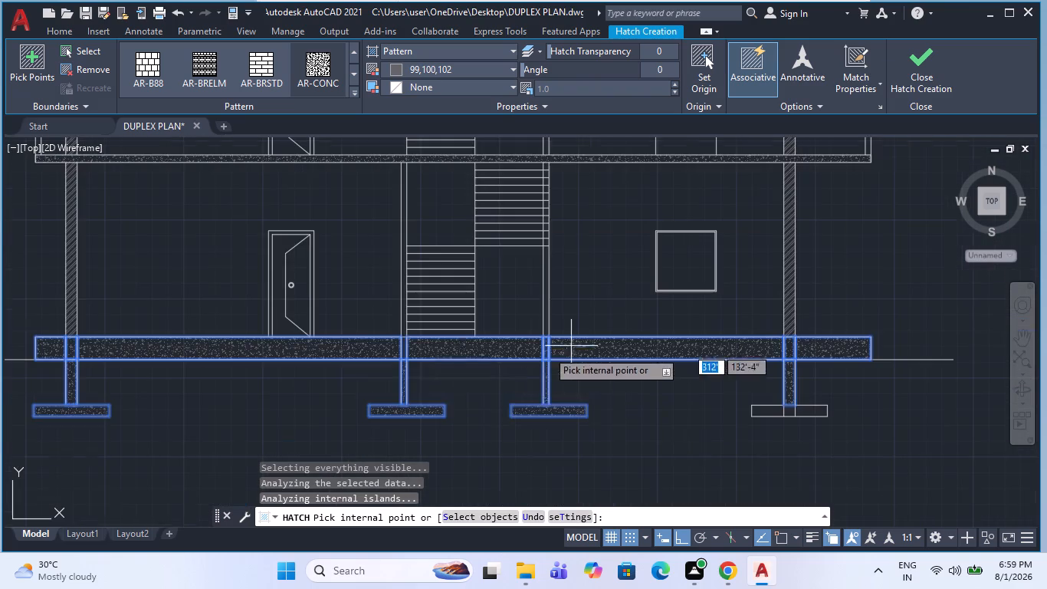
pyautogui.scroll(2, 360, 354)
pyautogui.click(469, 335)
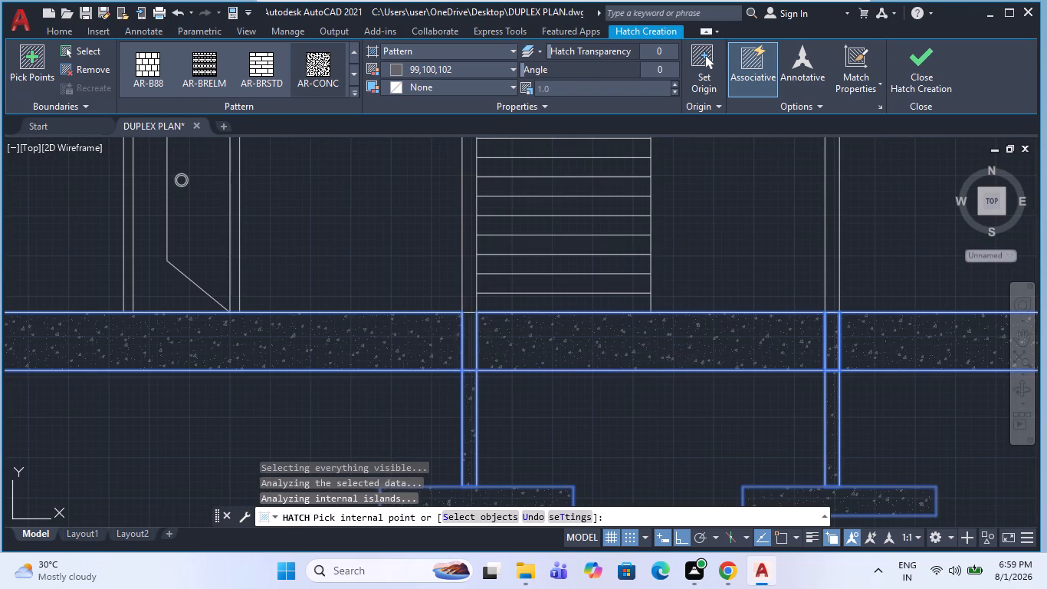
pyautogui.scroll(-3, 393, 331)
pyautogui.scroll(3, 640, 358)
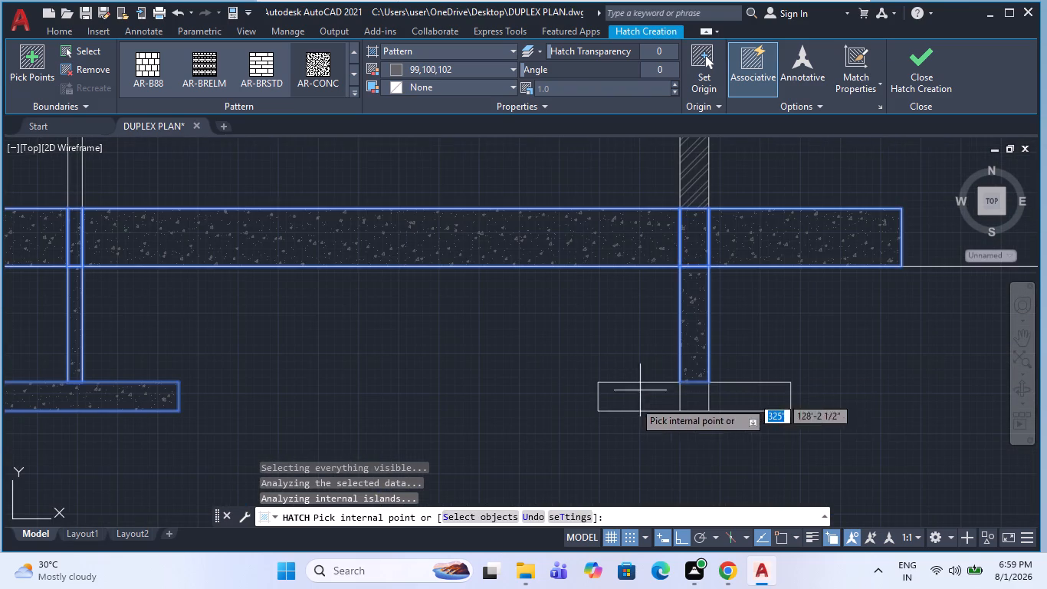
pyautogui.press('Escape')
# Trim the two wall lines that run through the right outer wall's footing.
pyautogui.press('t')
pyautogui.write('R')
pyautogui.press('space')
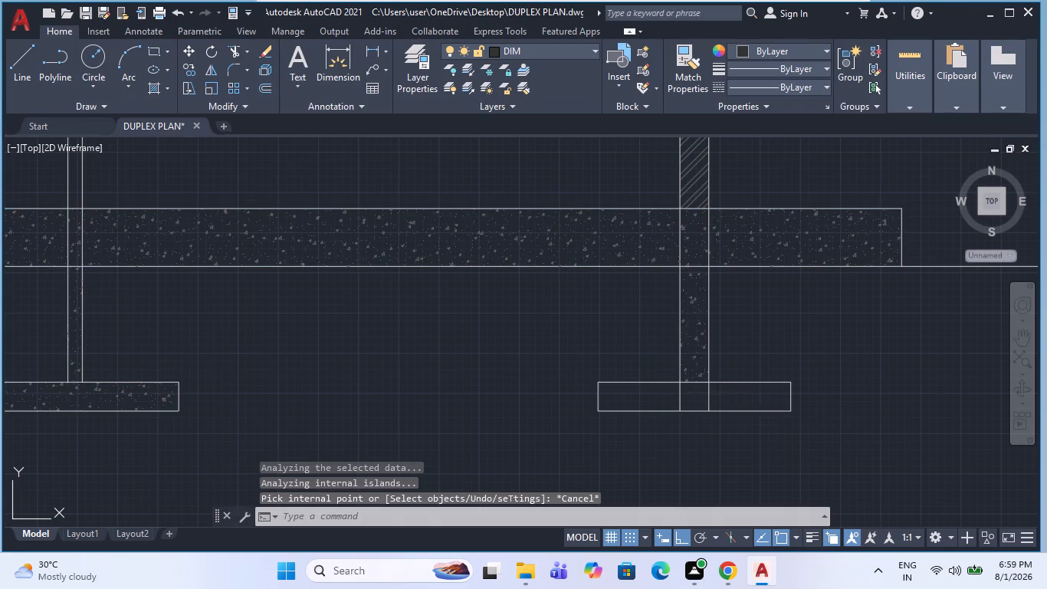
pyautogui.moveTo(688, 398); pyautogui.dragTo(726, 400)
pyautogui.press('Escape')
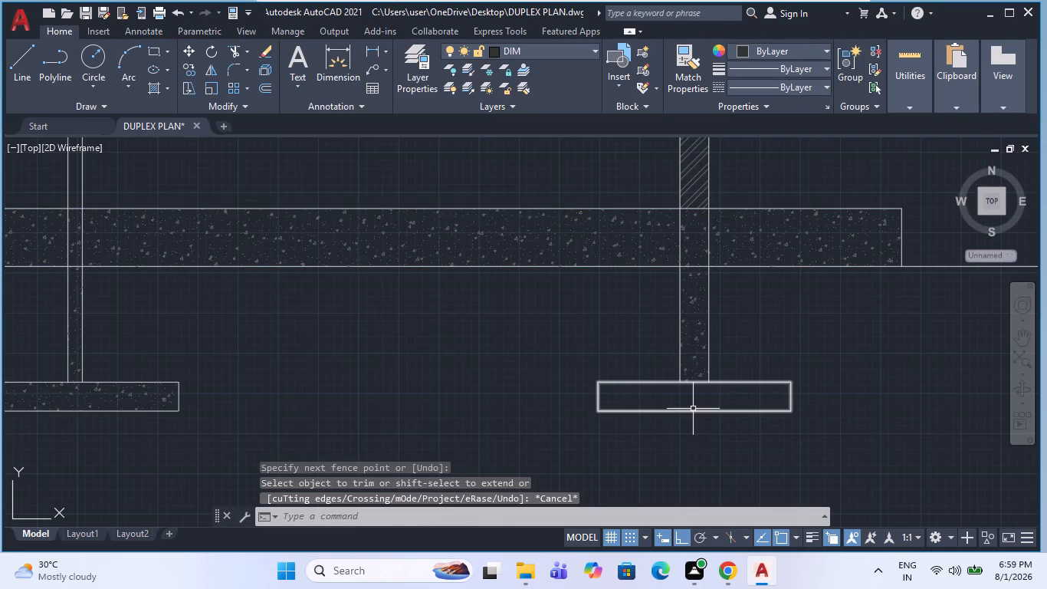
# Apply the AR-CONC hatch to the right outer wall's footing.
pyautogui.write('H')
pyautogui.press('space')
pyautogui.click(699, 402)
pyautogui.press('Escape')
pyautogui.scroll(-3, 592, 380)
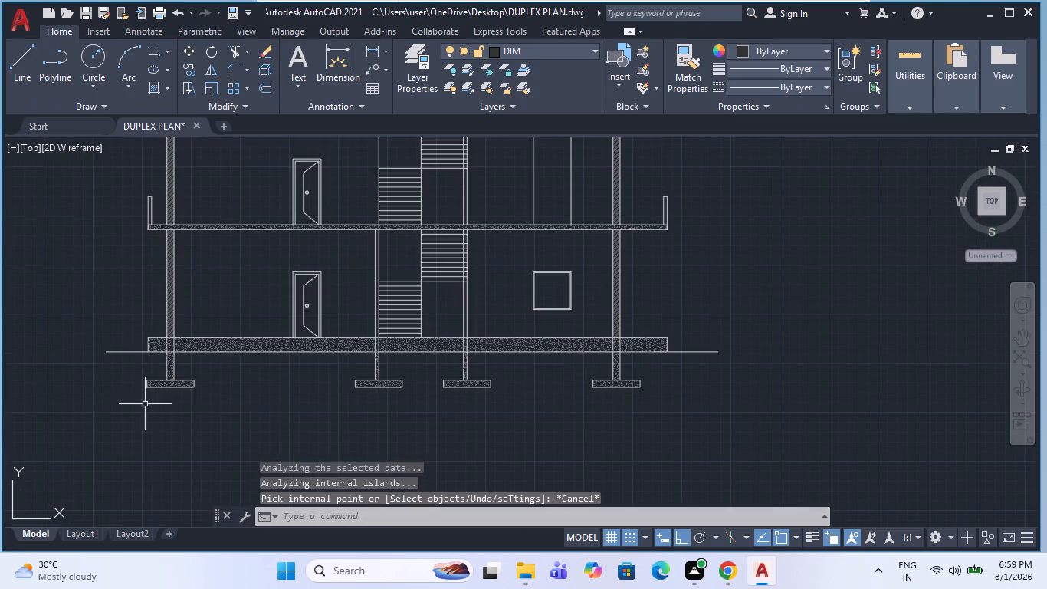
# Copy the W4 window label from the floor plan to just below the right end of the section's ground line, with Ortho off.
pyautogui.scroll(-2, 418, 359)
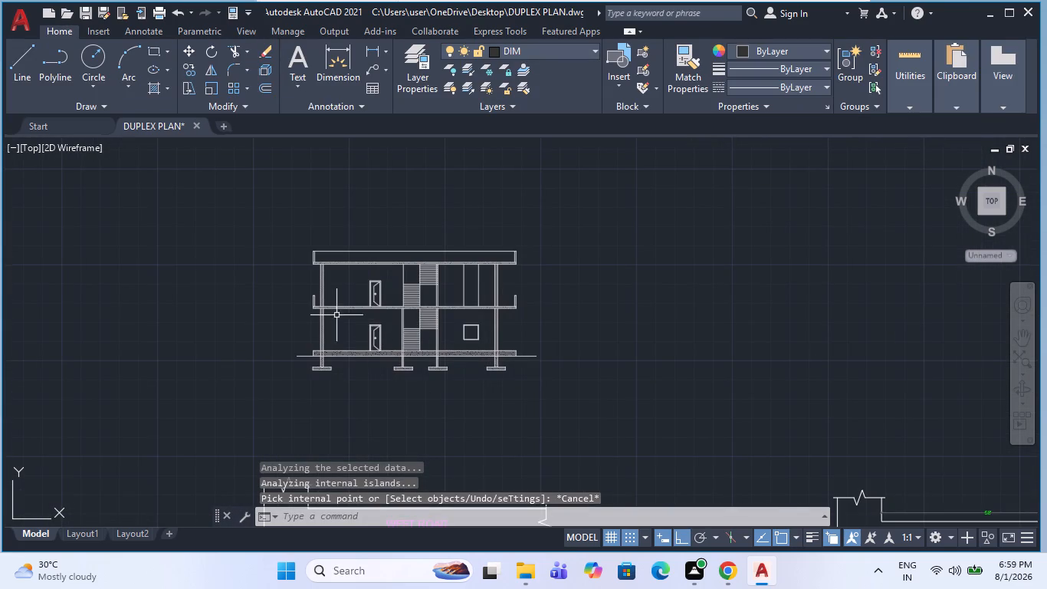
pyautogui.scroll(-2, 389, 278)
pyautogui.scroll(5, 419, 396)
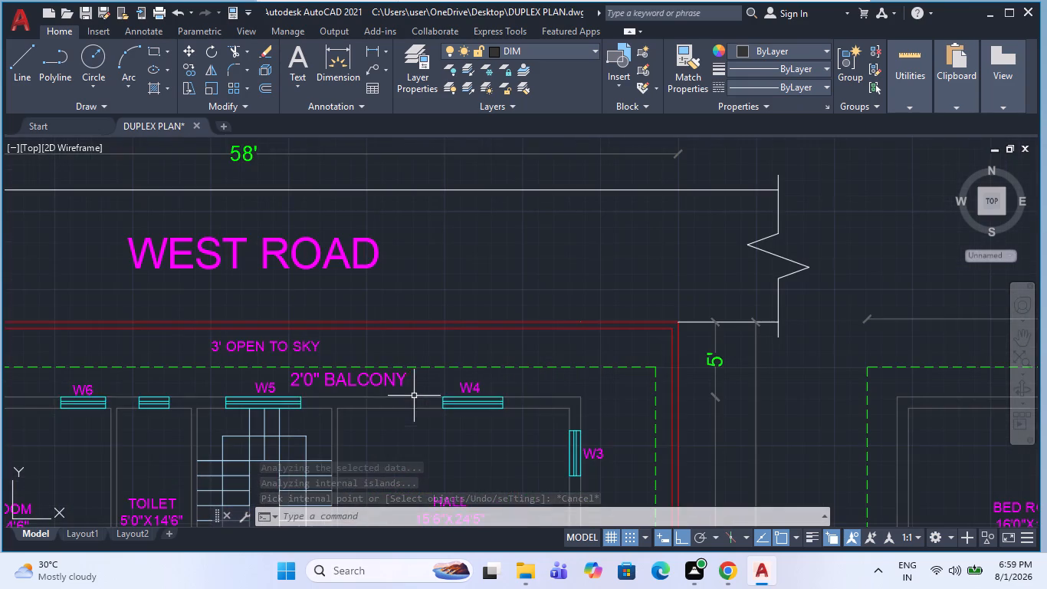
pyautogui.click(476, 387)
pyautogui.write('CO')
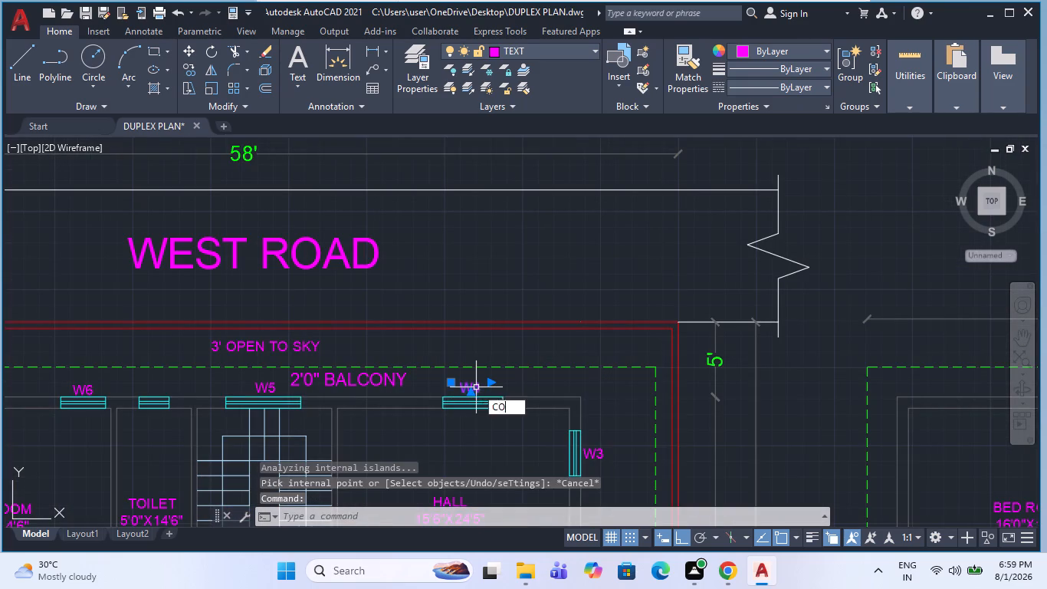
pyautogui.press('space')
pyautogui.moveTo(476, 387); pyautogui.dragTo(468, 392)
pyautogui.scroll(-2, 436, 431)
pyautogui.scroll(-2, 449, 364)
pyautogui.scroll(3, 451, 239)
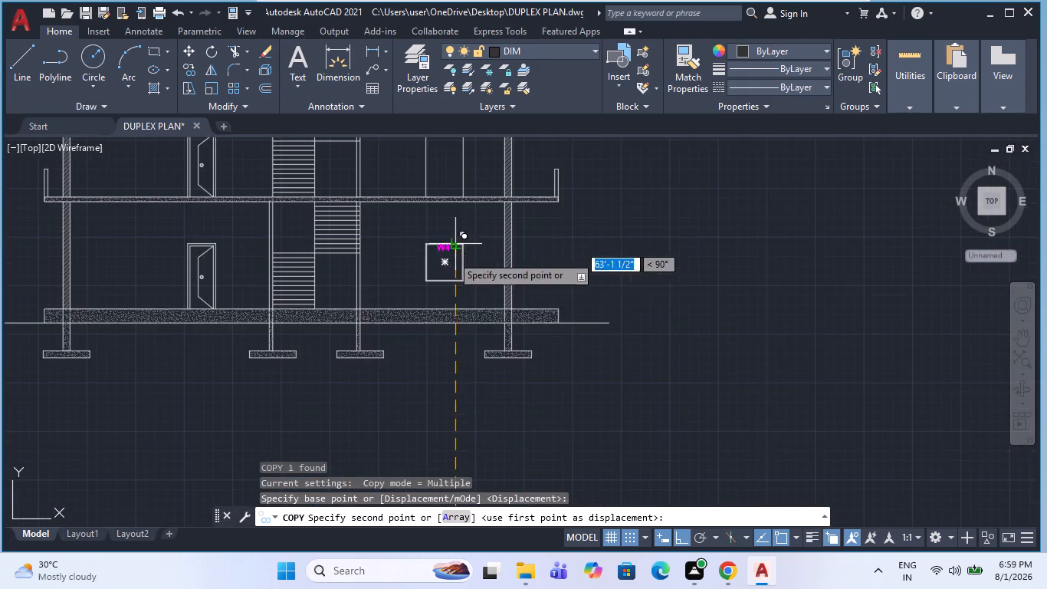
pyautogui.scroll(3, 451, 327)
pyautogui.scroll(-2, 414, 354)
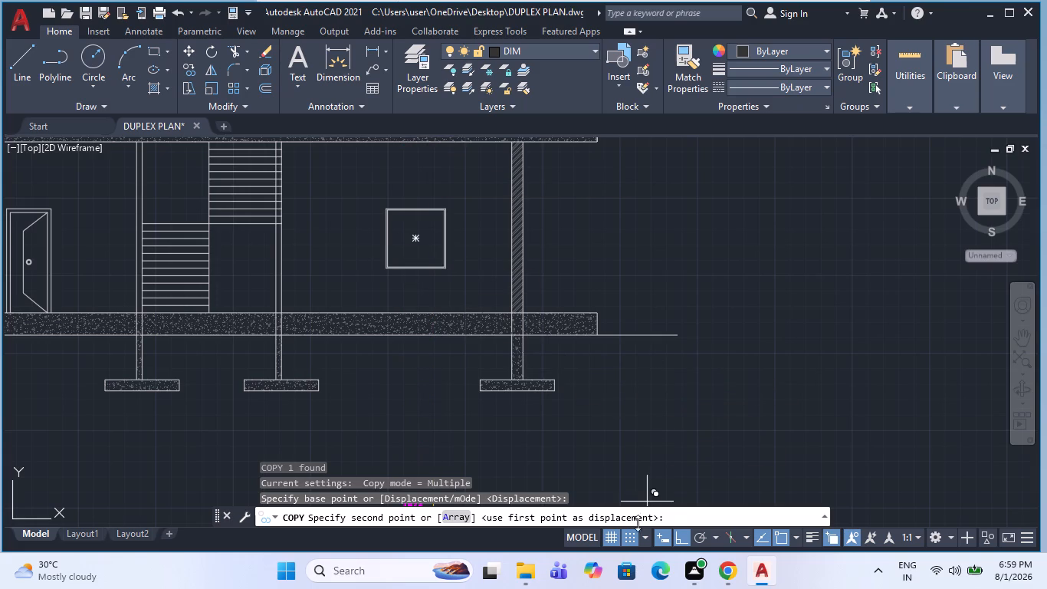
pyautogui.click(678, 534)
pyautogui.click(666, 341)
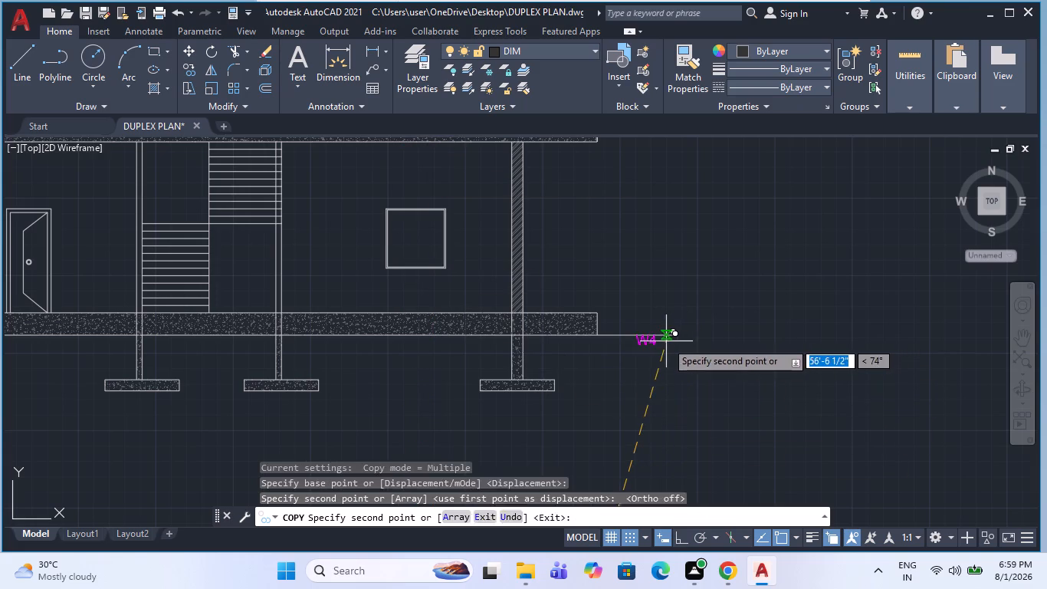
pyautogui.press('Escape')
# Change the copied W4 label's text to GL.
pyautogui.scroll(2, 646, 349)
pyautogui.doubleClick(650, 341)
pyautogui.moveTo(677, 331); pyautogui.dragTo(566, 347)
pyautogui.write('GL')
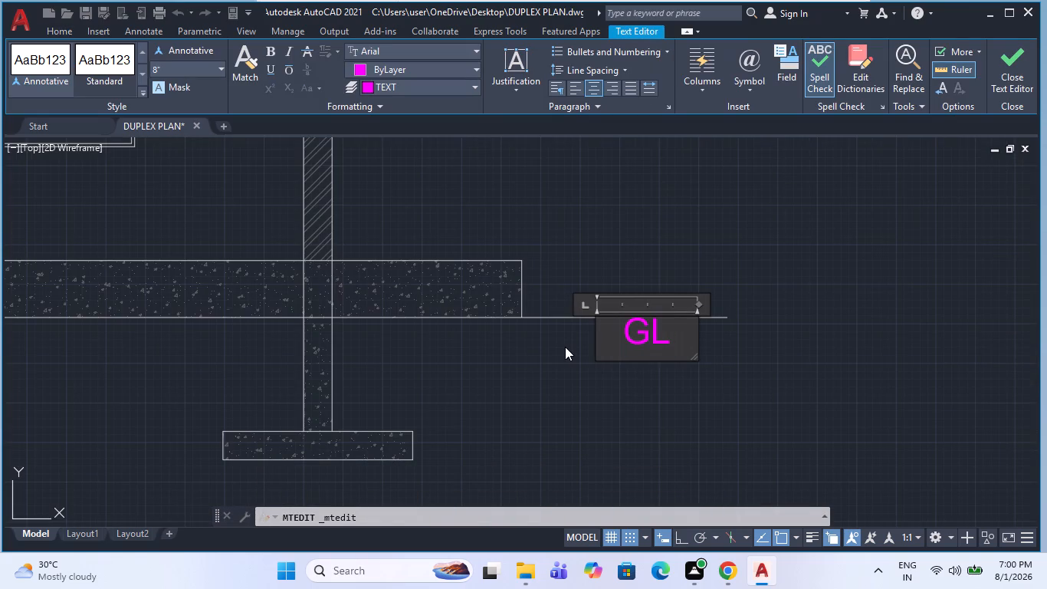
pyautogui.click(546, 400)
pyautogui.press('Escape')
# Copy the GL label to just below the left end of the ground line.
pyautogui.click(643, 339)
pyautogui.write('CO')
pyautogui.press('space')
pyautogui.click(658, 372)
pyautogui.scroll(-3, 680, 372)
pyautogui.scroll(2, 99, 381)
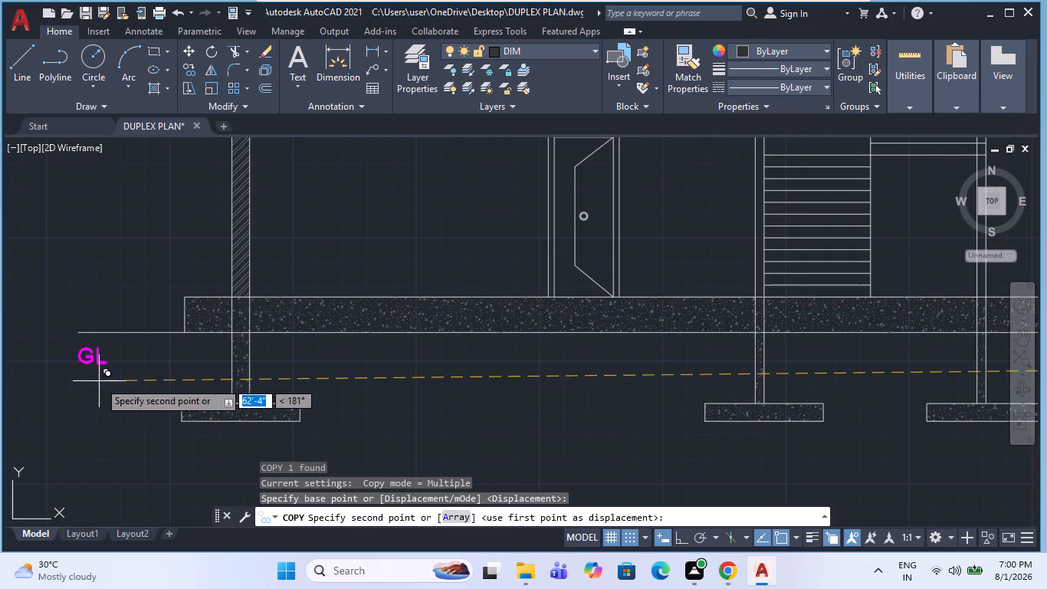
pyautogui.click(114, 372)
pyautogui.press('Escape')
pyautogui.scroll(-2, 117, 379)
pyautogui.press('Escape')
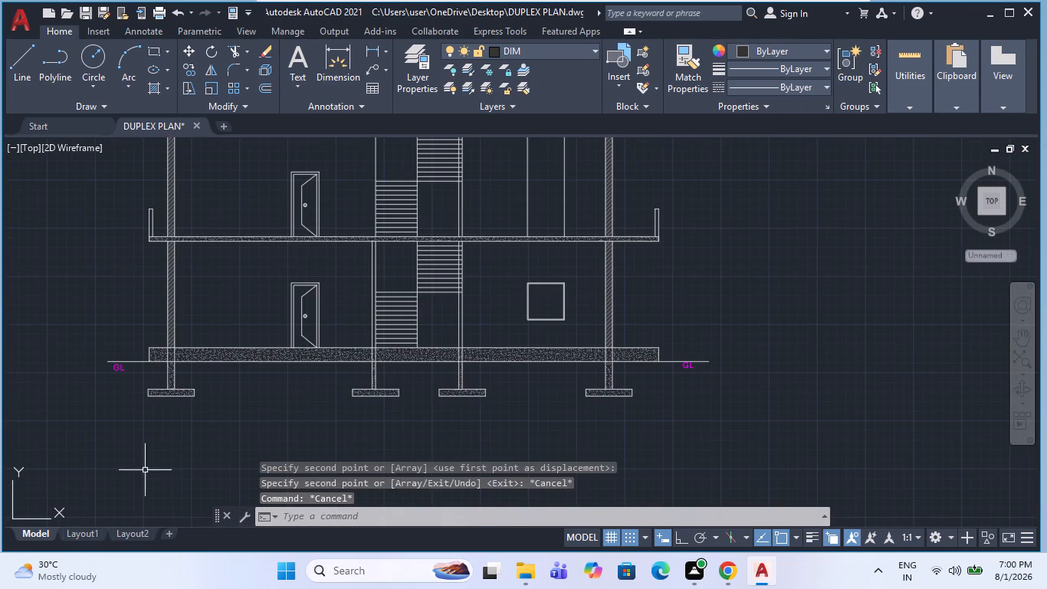
# Apply the AR-CONC hatch to the left and right first-floor parapets of the section.
pyautogui.scroll(-2, 484, 324)
pyautogui.moveTo(545, 298); pyautogui.dragTo(512, 298, button='middle')
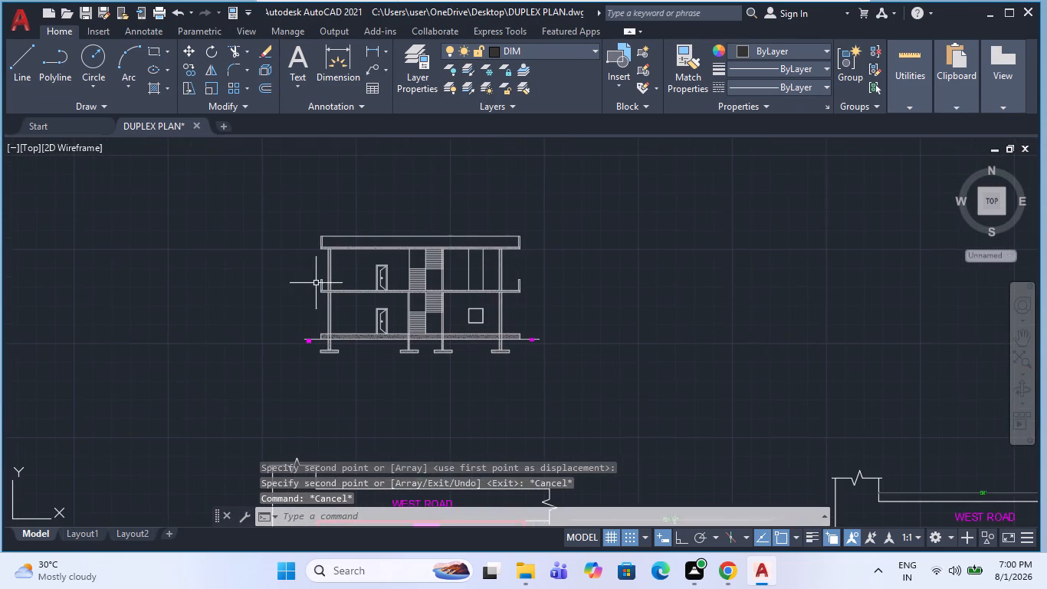
pyautogui.scroll(2, 316, 283)
pyautogui.middleClick(324, 278)
pyautogui.scroll(2, 325, 279)
pyautogui.press('Escape')
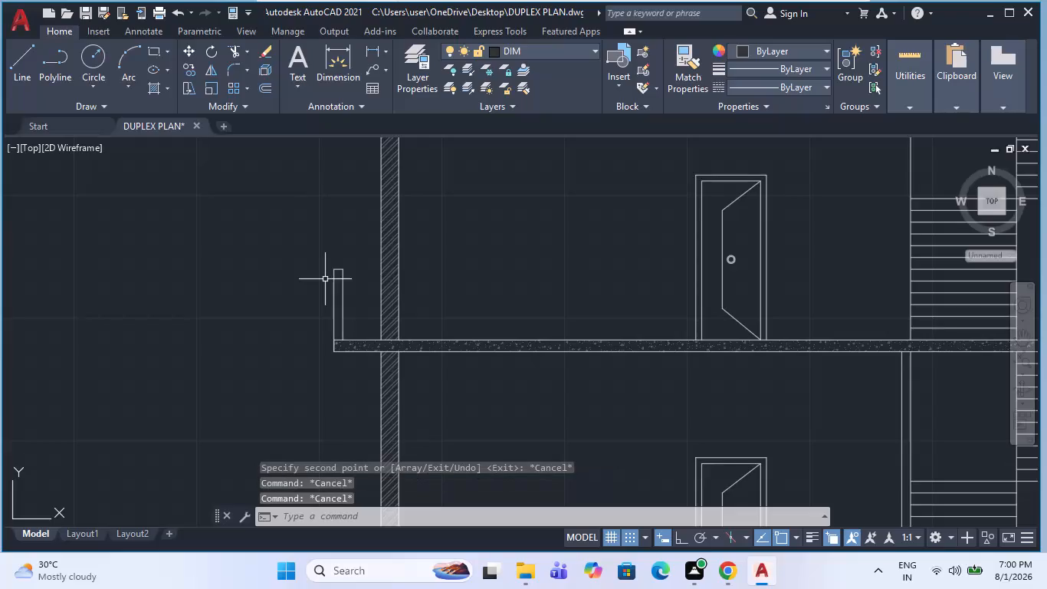
pyautogui.press('h')
pyautogui.press('space')
pyautogui.scroll(2, 345, 297)
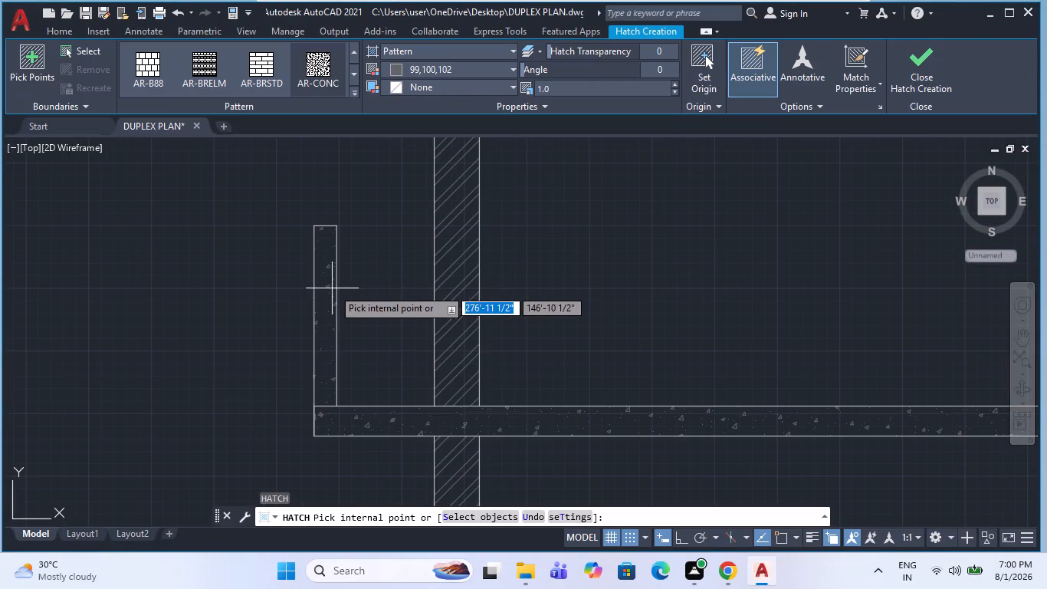
pyautogui.click(333, 288)
pyautogui.scroll(-5, 302, 278)
pyautogui.scroll(2, 779, 281)
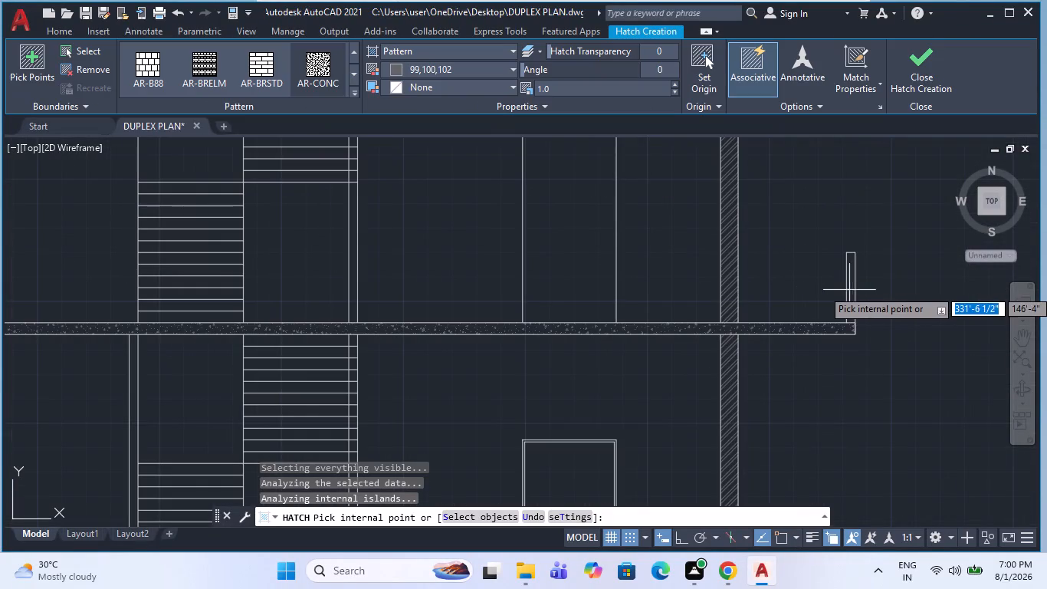
pyautogui.click(852, 289)
# Apply the same AR-CONC hatch to the right and left roof parapets.
pyautogui.scroll(-3, 700, 322)
pyautogui.scroll(3, 767, 178)
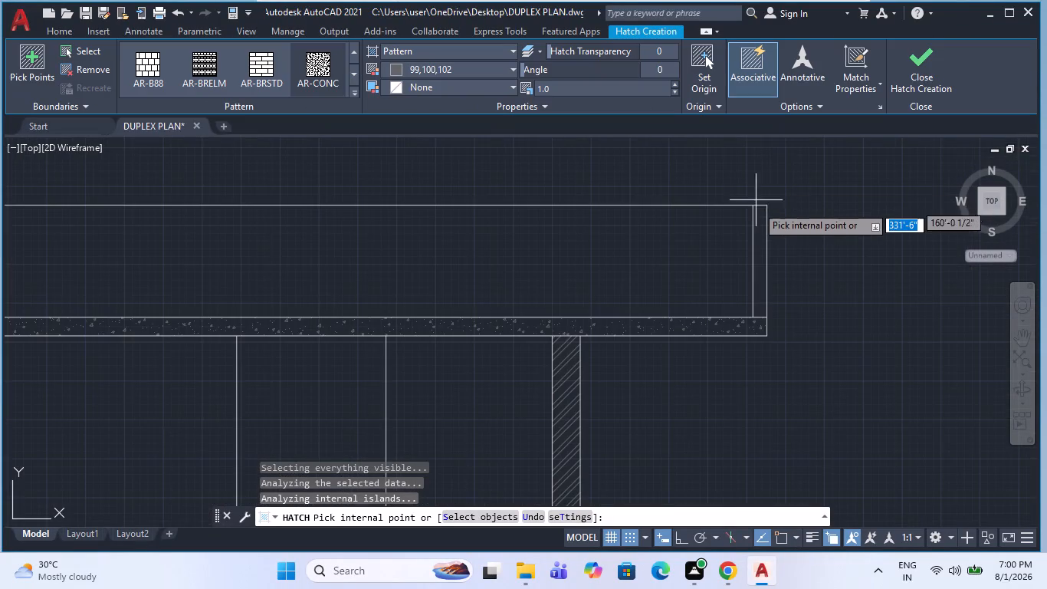
pyautogui.click(757, 225)
pyautogui.scroll(-3, 766, 225)
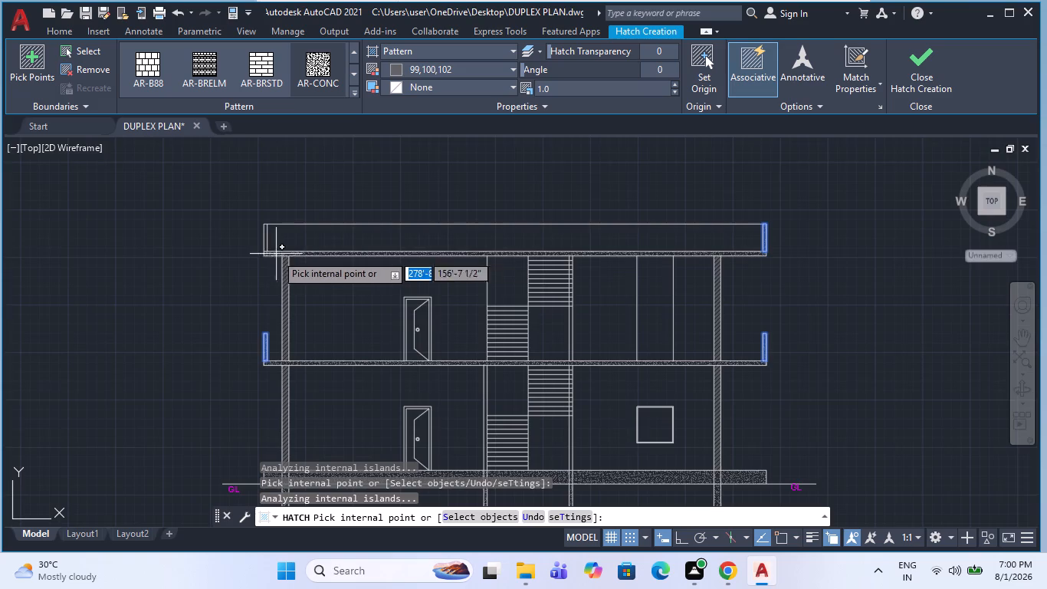
pyautogui.scroll(2, 270, 252)
pyautogui.click(253, 225)
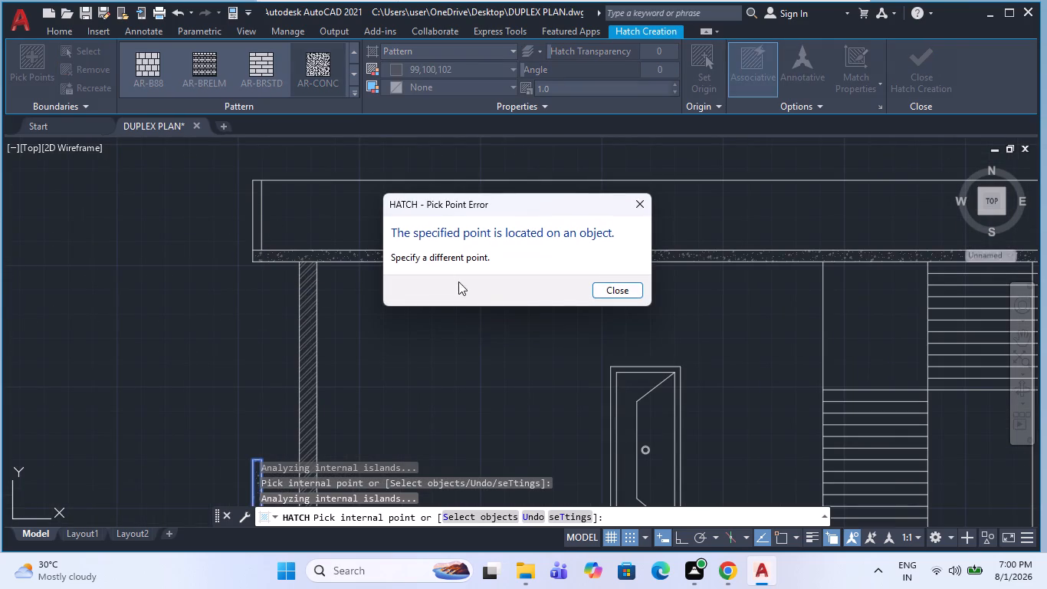
pyautogui.click(622, 288)
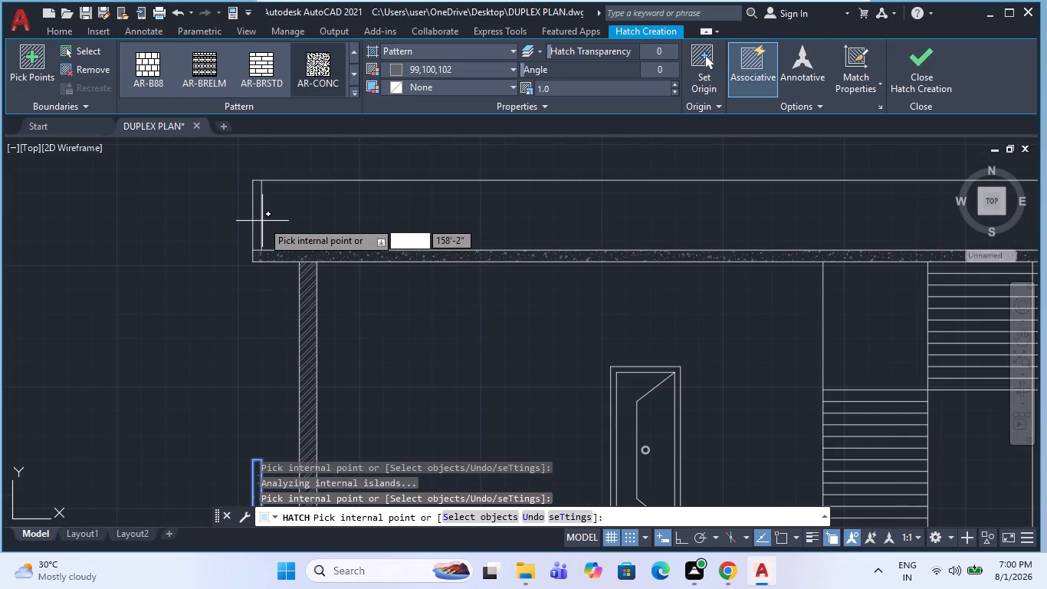
pyautogui.click(255, 238)
pyautogui.press('Escape')
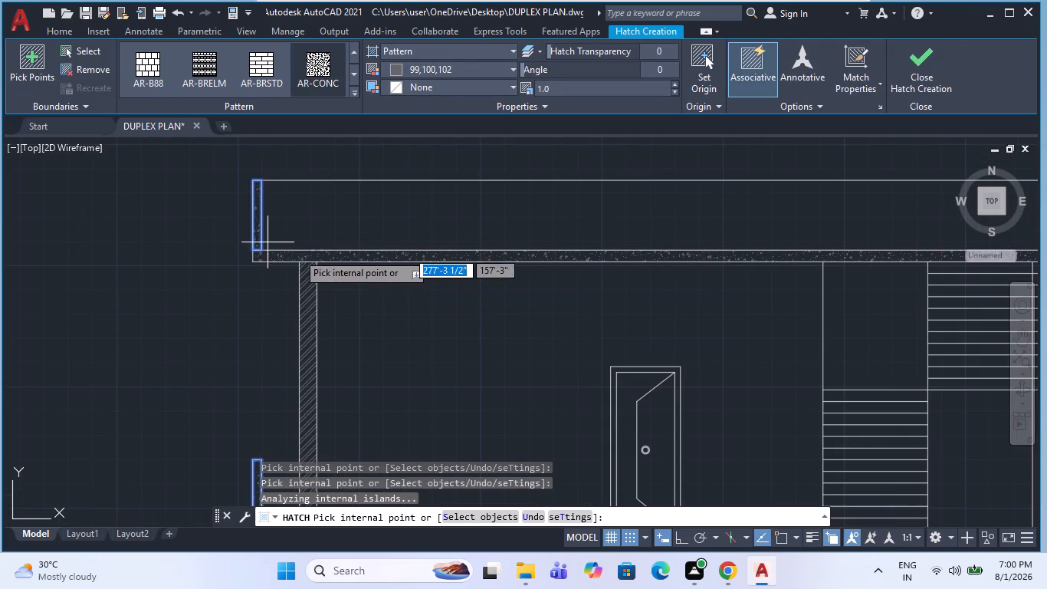
# Match the parapets' hatch to the diagonal-line hatch of the left outer wall using Match Properties.
pyautogui.scroll(-1, 350, 262)
pyautogui.press('m')
pyautogui.write('A')
pyautogui.press('space')
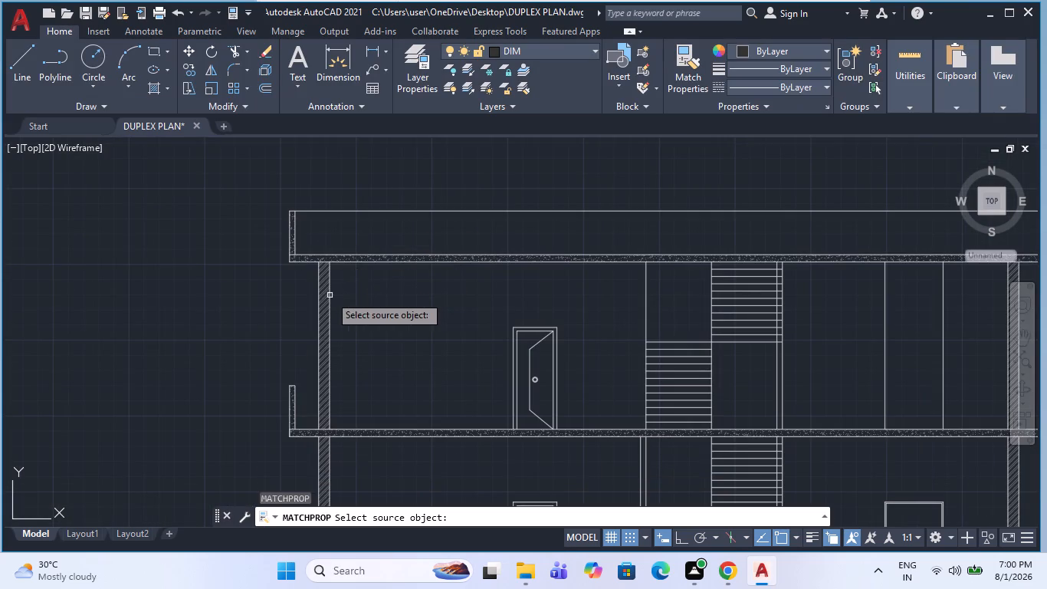
pyautogui.scroll(2, 330, 295)
pyautogui.click(323, 287)
pyautogui.scroll(-2, 315, 275)
pyautogui.scroll(2, 292, 241)
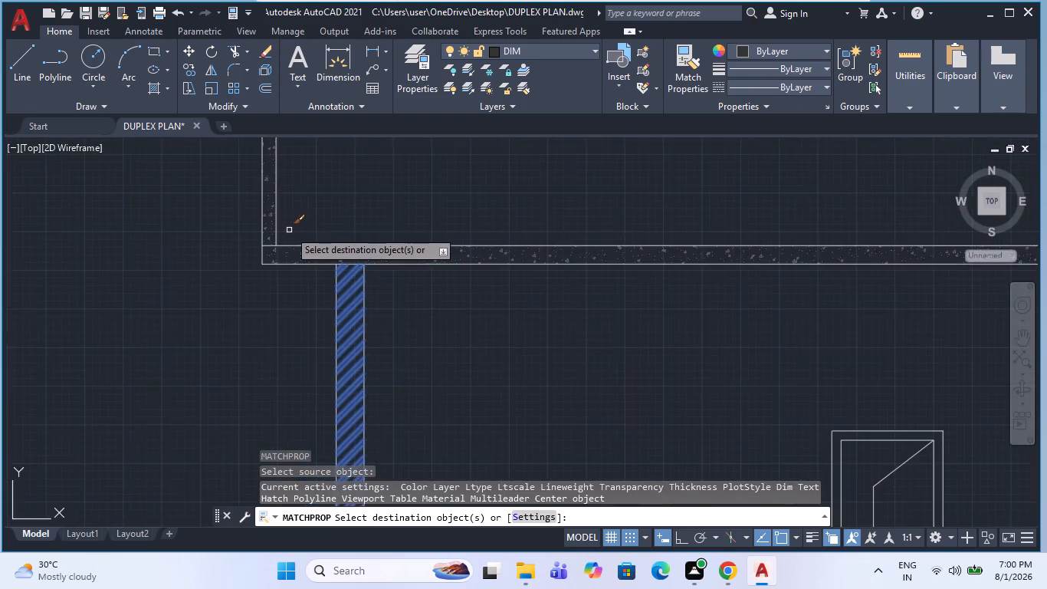
pyautogui.scroll(3, 278, 229)
pyautogui.click(222, 225)
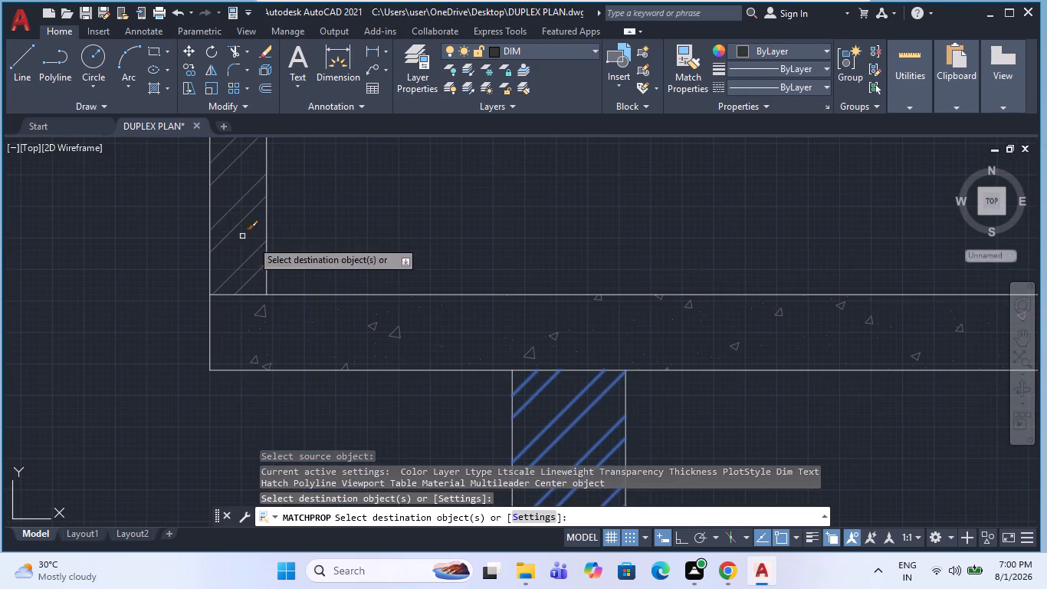
pyautogui.press('Escape')
pyautogui.scroll(-4, 317, 266)
pyautogui.press('Escape')
pyautogui.scroll(-3, 353, 231)
pyautogui.press('Escape')
# Apply the AR-CONC hatch to the ground-floor inner wall on the left side of the staircase.
pyautogui.moveTo(354, 279); pyautogui.dragTo(348, 262, button='middle')
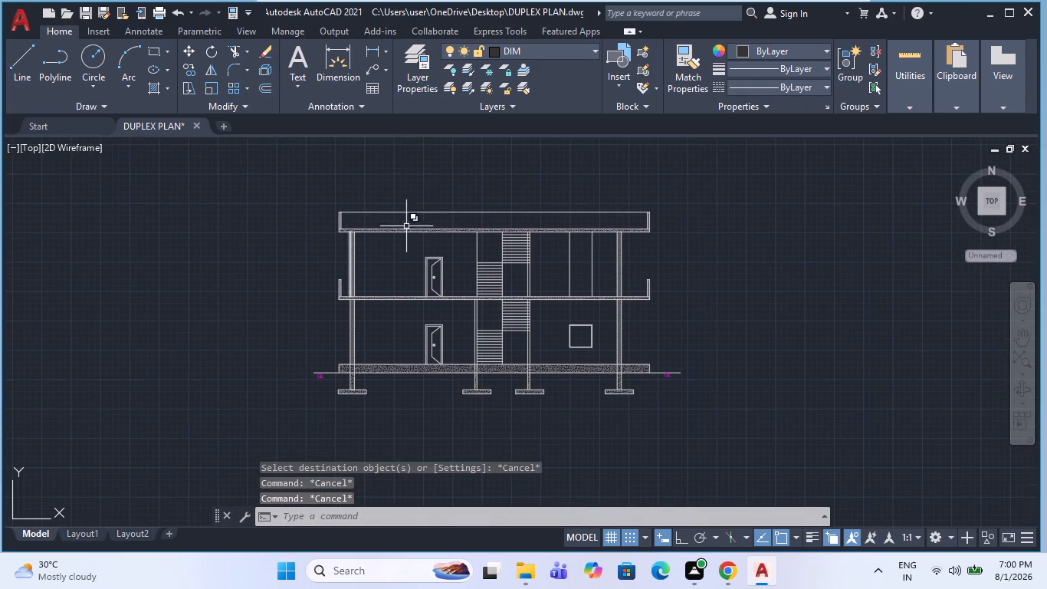
pyautogui.moveTo(411, 245); pyautogui.dragTo(358, 222, button='middle')
pyautogui.scroll(4, 297, 259)
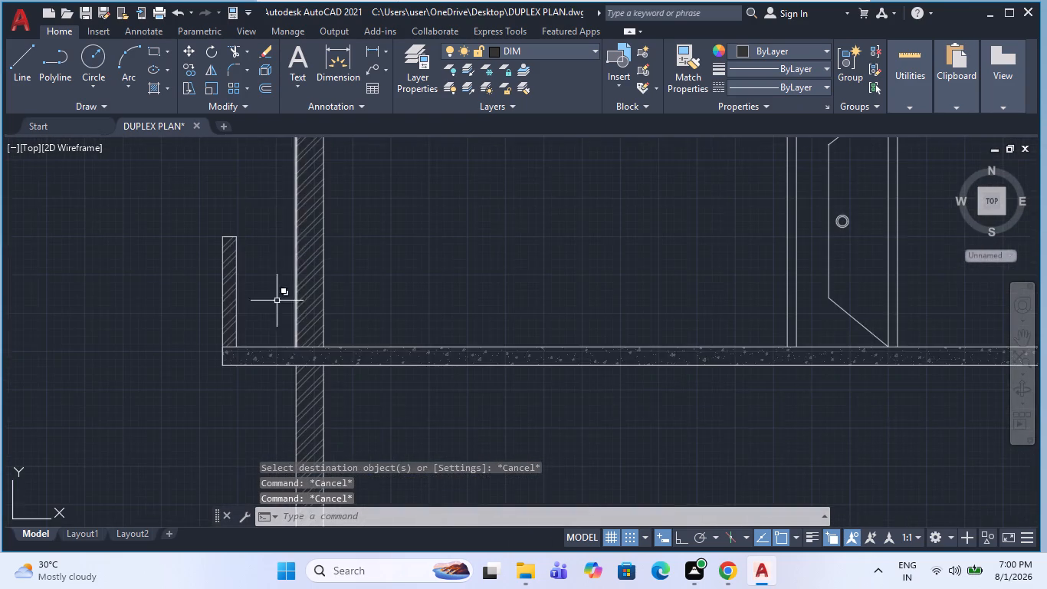
pyautogui.scroll(-2, 272, 291)
pyautogui.moveTo(361, 316); pyautogui.dragTo(307, 285, button='middle')
pyautogui.scroll(-2, 317, 281)
pyautogui.scroll(1, 377, 337)
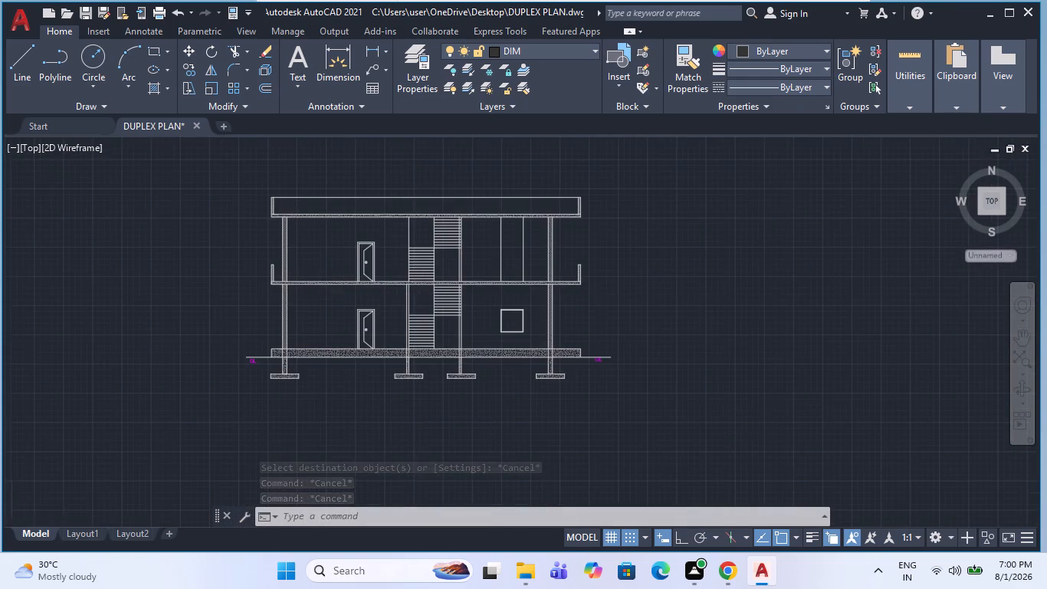
pyautogui.scroll(1, 377, 337)
pyautogui.moveTo(377, 337); pyautogui.dragTo(381, 296, button='middle')
pyautogui.scroll(1, 455, 265)
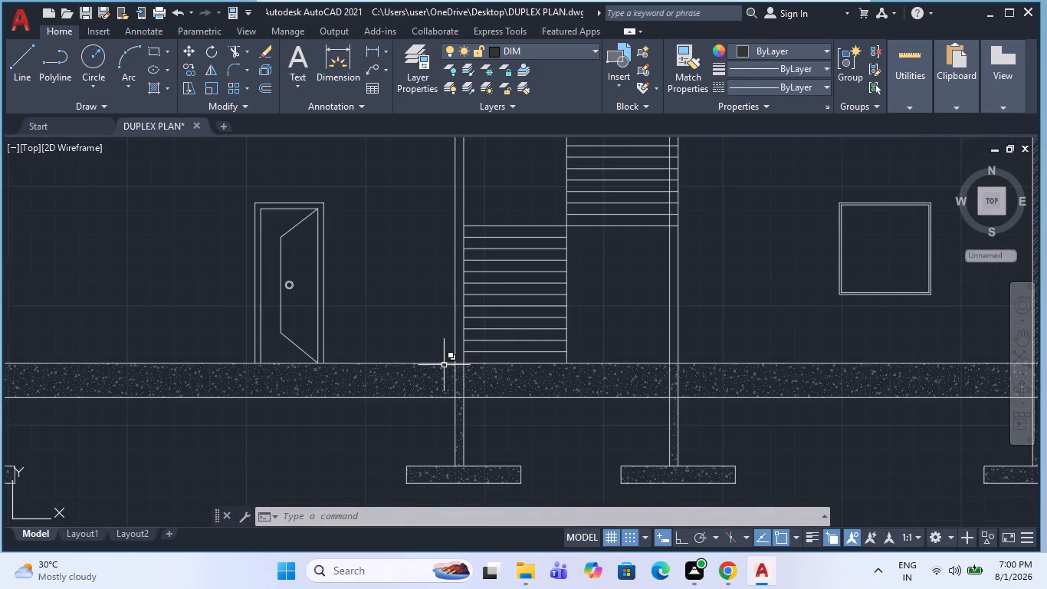
pyautogui.scroll(-1, 443, 368)
pyautogui.press('h')
pyautogui.press('space')
pyautogui.scroll(2, 445, 284)
pyautogui.click(459, 263)
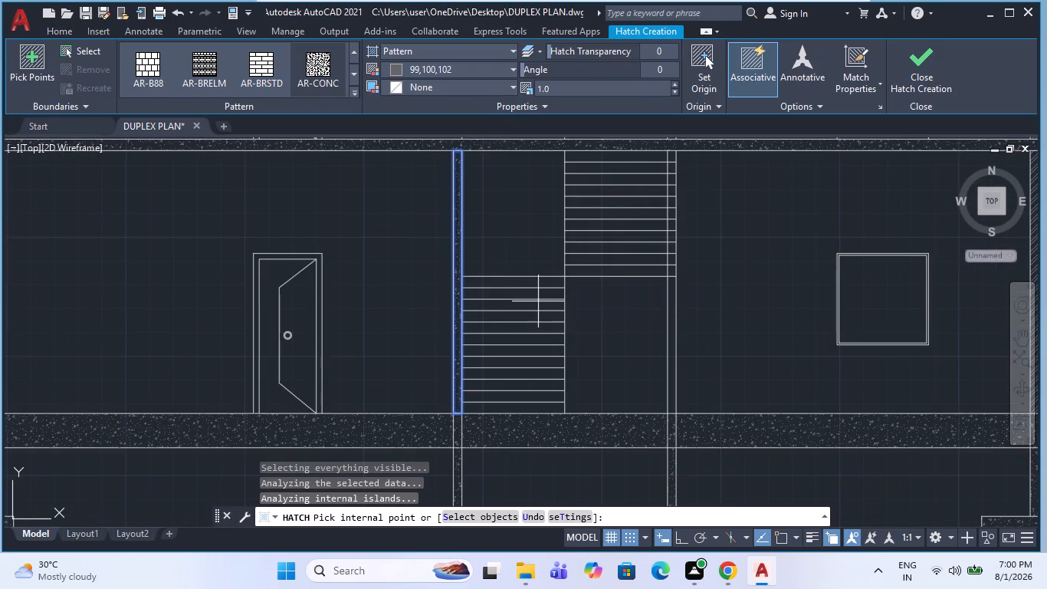
pyautogui.scroll(-2, 641, 325)
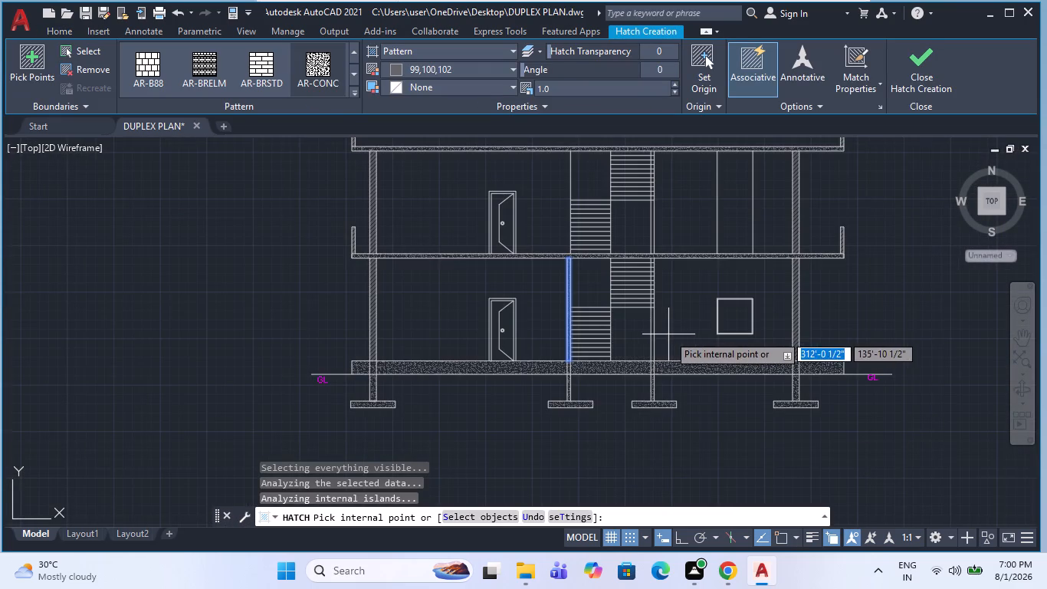
pyautogui.scroll(-1, 648, 308)
pyautogui.scroll(3, 668, 209)
pyautogui.press('Escape')
pyautogui.scroll(2, 613, 216)
pyautogui.press('Escape')
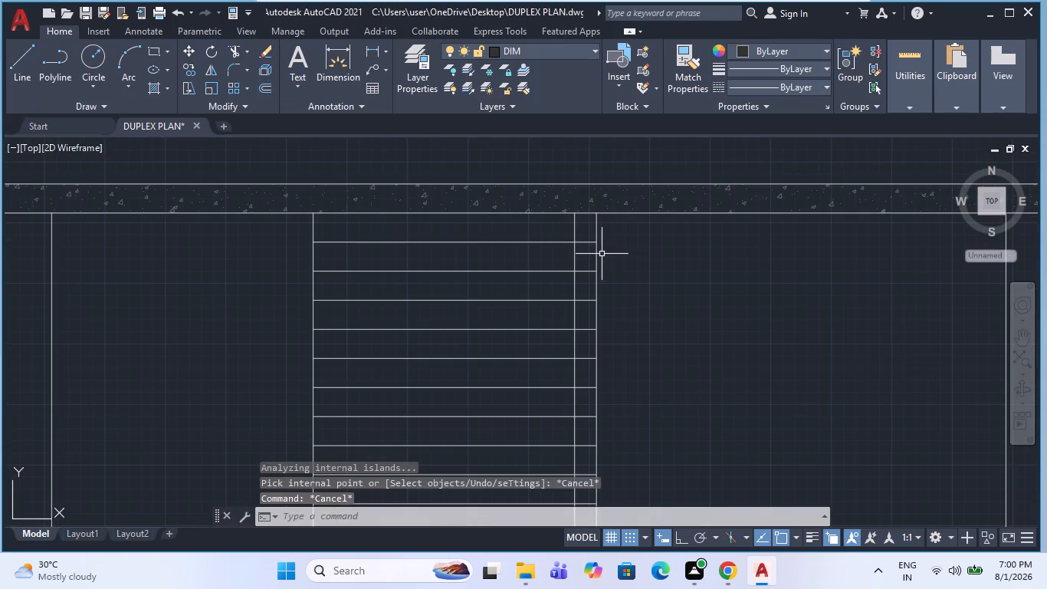
# Trim the stair lines crossing the inner wall right of the staircase on the first and ground floors.
pyautogui.press('t')
pyautogui.press('r')
pyautogui.press('space')
pyautogui.scroll(1, 596, 258)
pyautogui.click(583, 226)
pyautogui.scroll(-2, 580, 226)
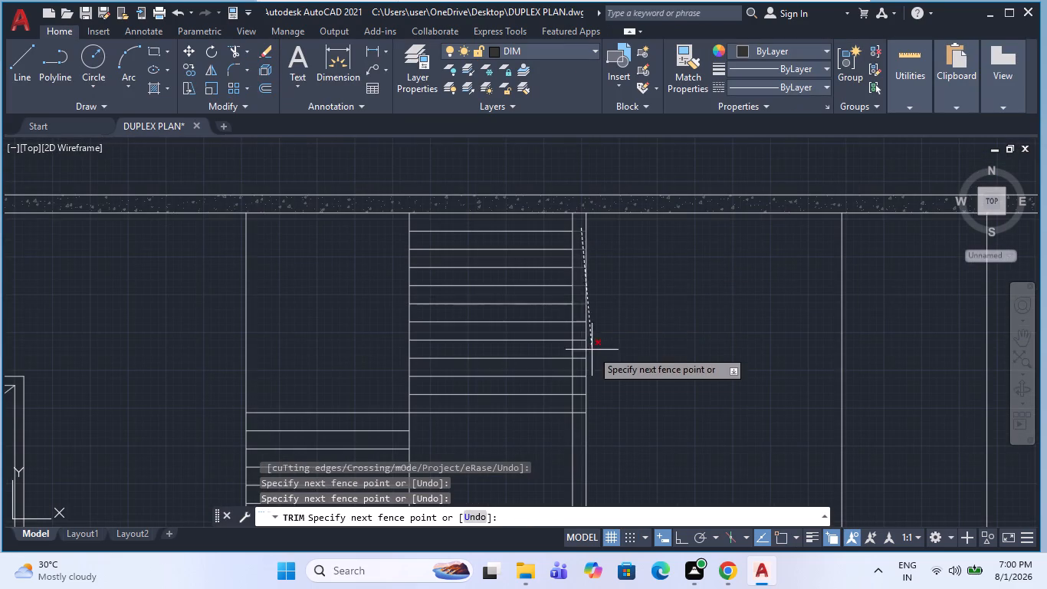
pyautogui.click(581, 418)
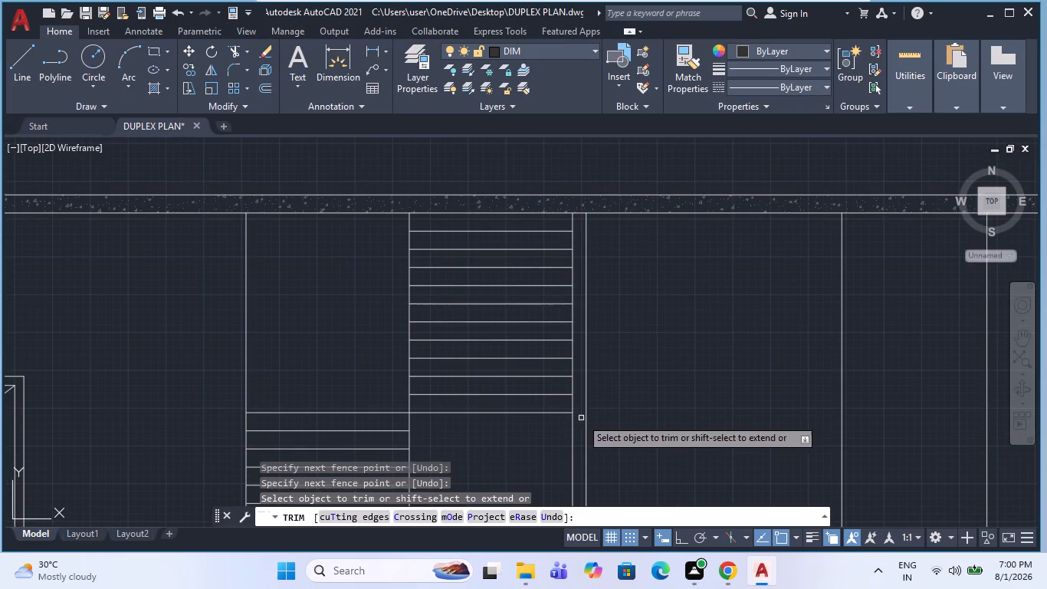
pyautogui.scroll(-3, 576, 294)
pyautogui.scroll(3, 570, 411)
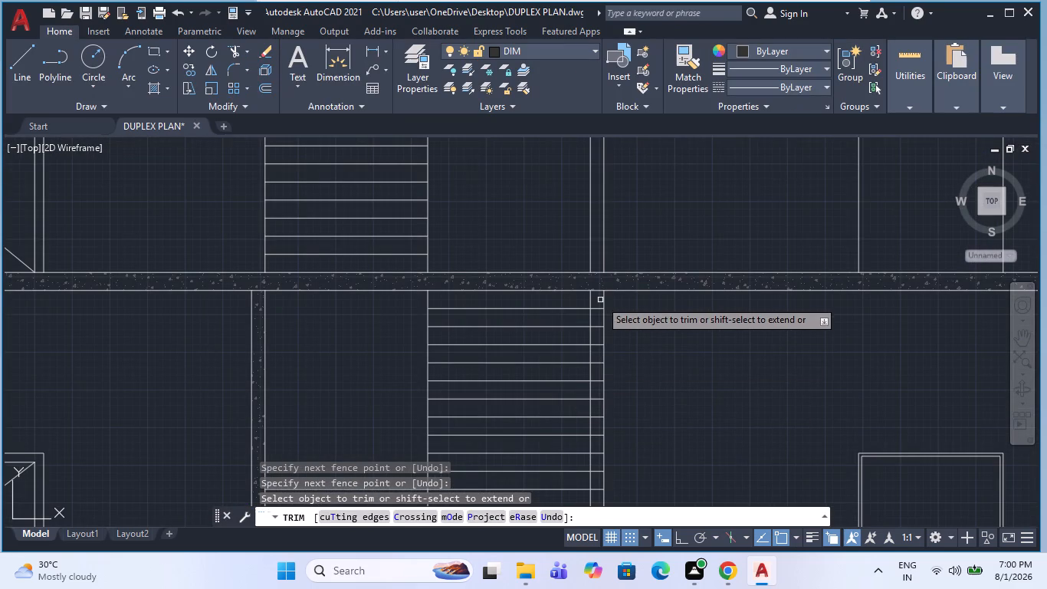
pyautogui.click(600, 300)
pyautogui.click(601, 499)
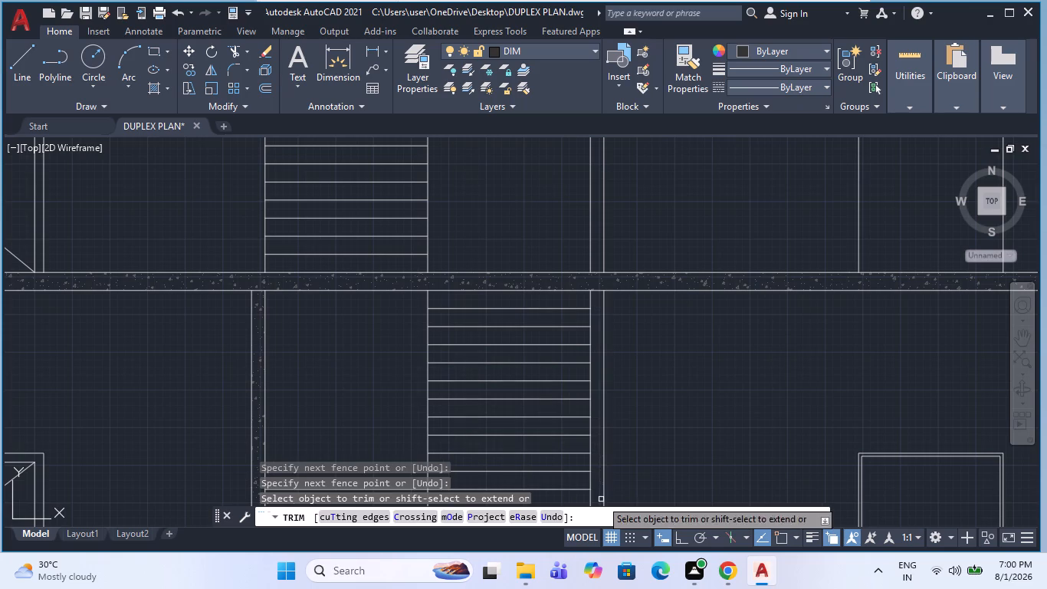
pyautogui.scroll(-1, 570, 353)
pyautogui.press('Escape')
# Change the linetype of the ten tread lines in the ground-floor staircase's upper flight to HIDDENX2.
pyautogui.scroll(-2, 530, 400)
pyautogui.moveTo(537, 430); pyautogui.dragTo(526, 380, button='middle')
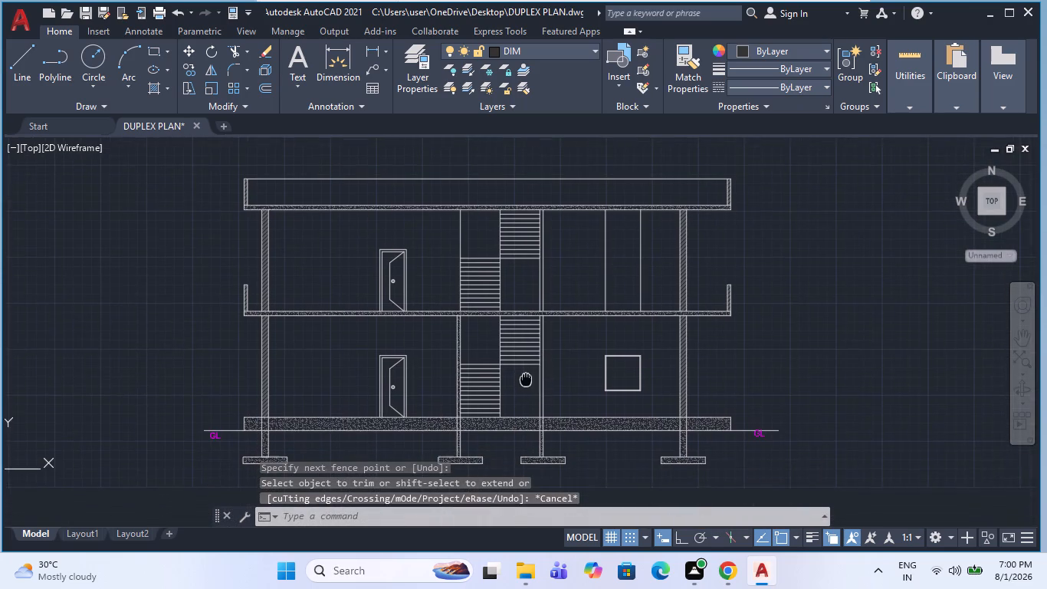
pyautogui.scroll(2, 520, 317)
pyautogui.scroll(-2, 519, 314)
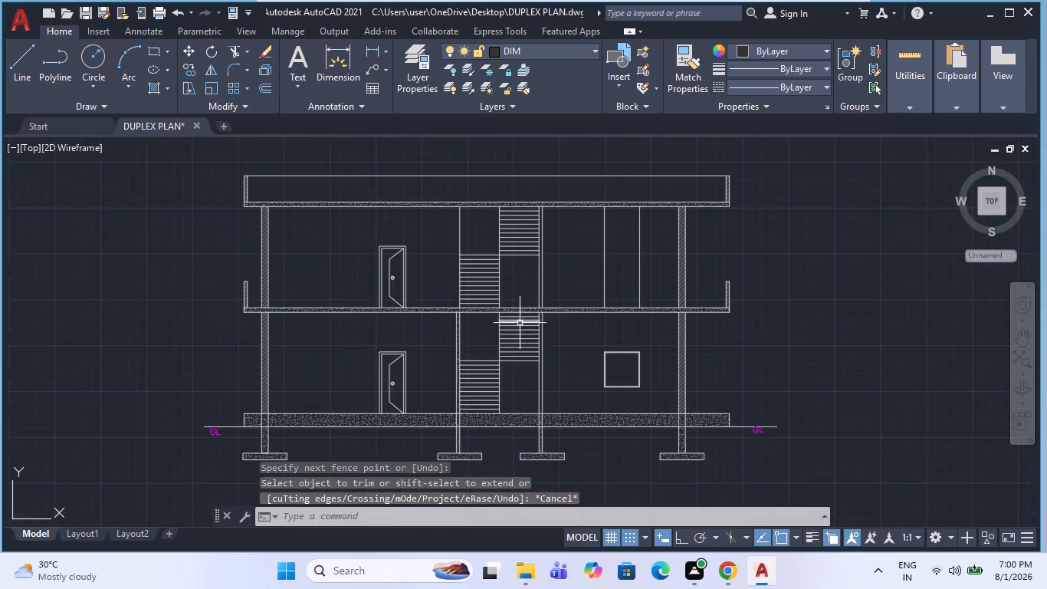
pyautogui.scroll(3, 524, 363)
pyautogui.click(528, 352)
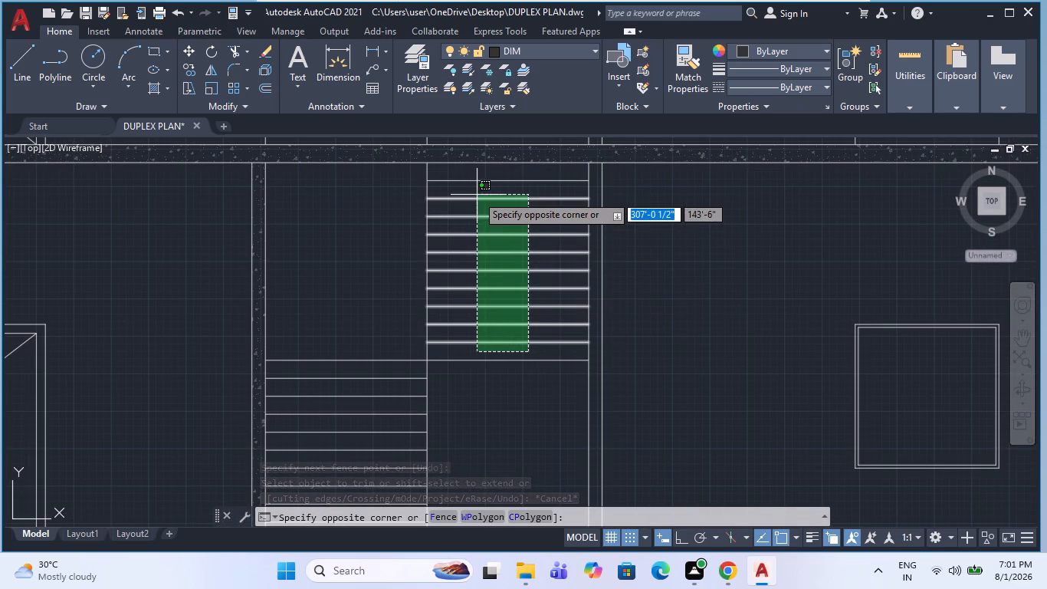
pyautogui.click(466, 166)
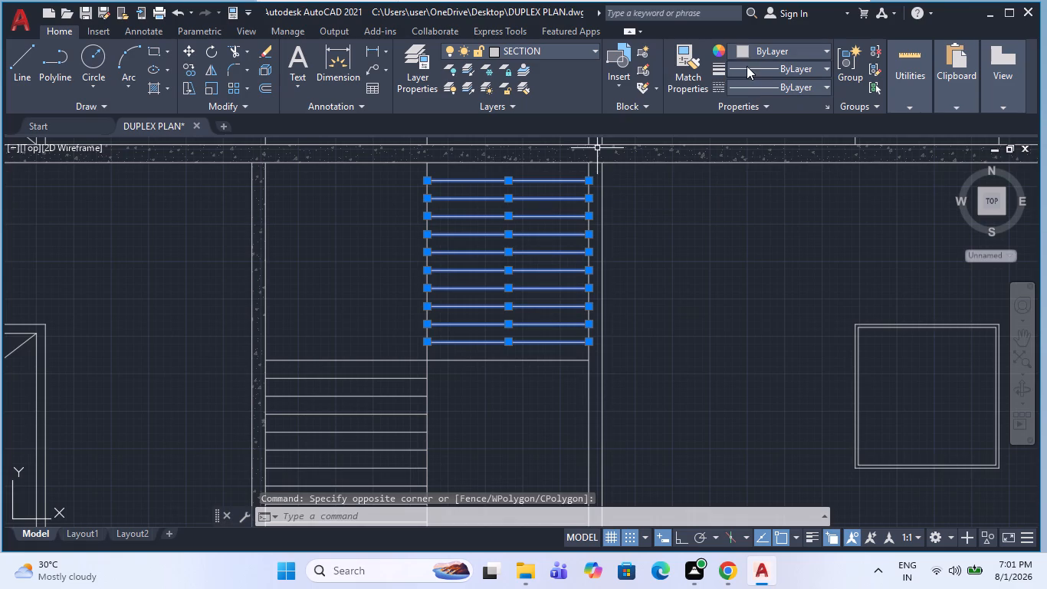
pyautogui.click(761, 94)
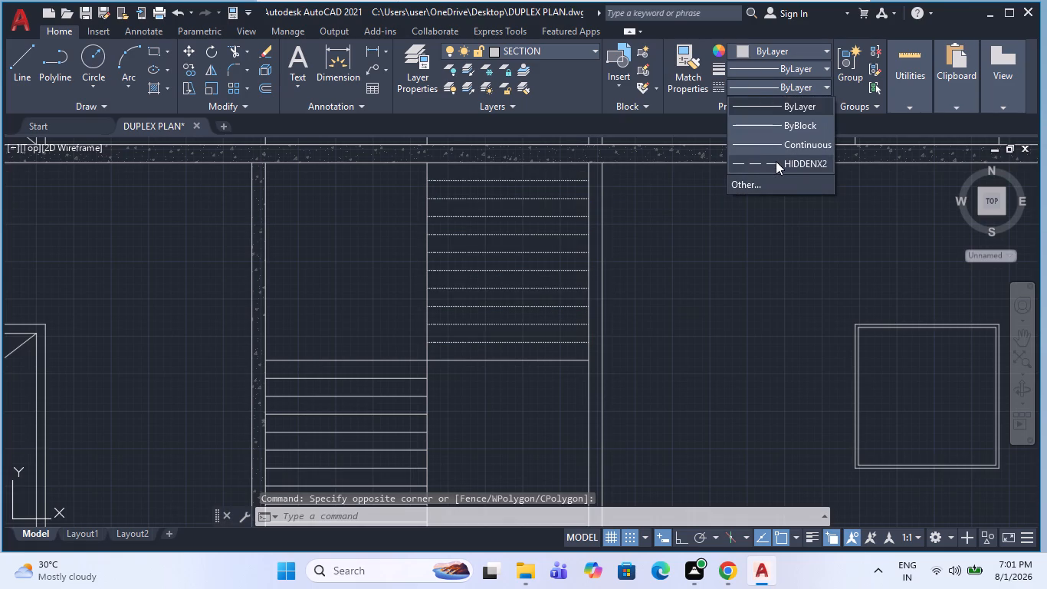
pyautogui.click(776, 161)
# Set the linetype scale of those ten tread lines to 5.
pyautogui.click(829, 103)
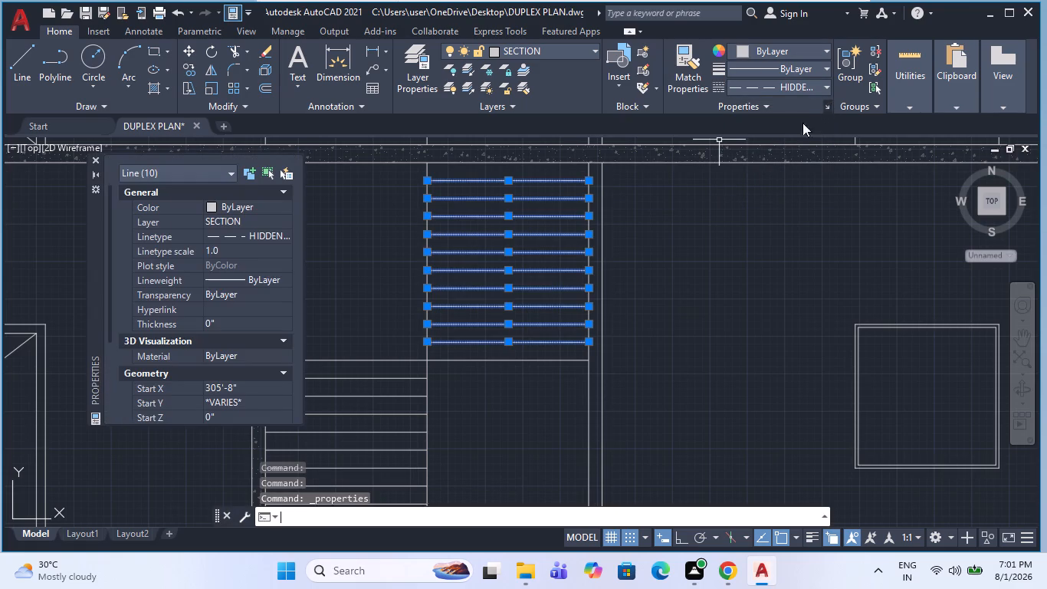
pyautogui.click(241, 248)
pyautogui.press('5')
pyautogui.press('Return')
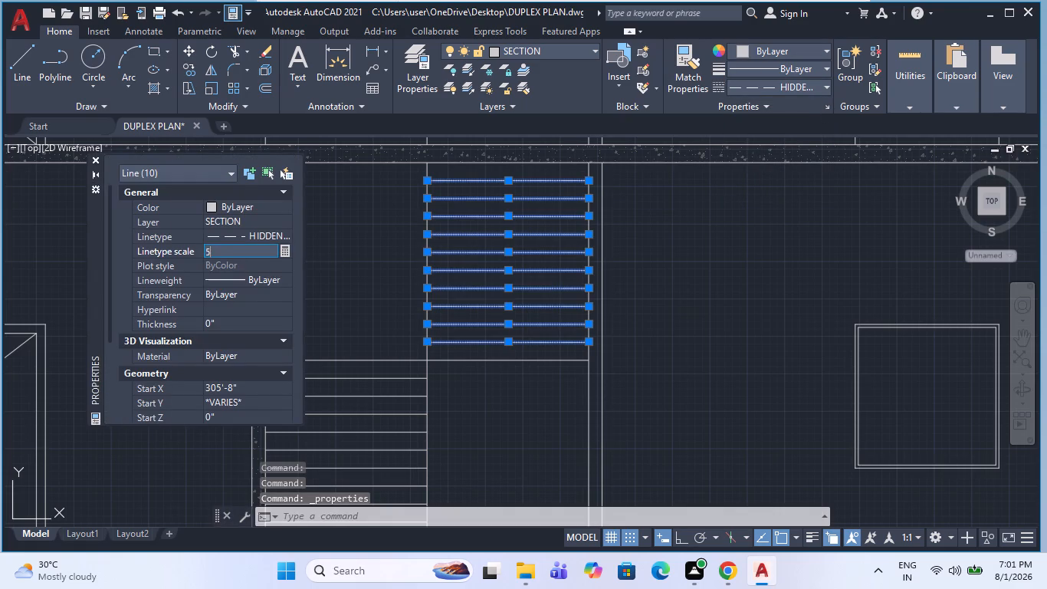
pyautogui.press('Escape')
pyautogui.scroll(-2, 460, 400)
pyautogui.press('Escape')
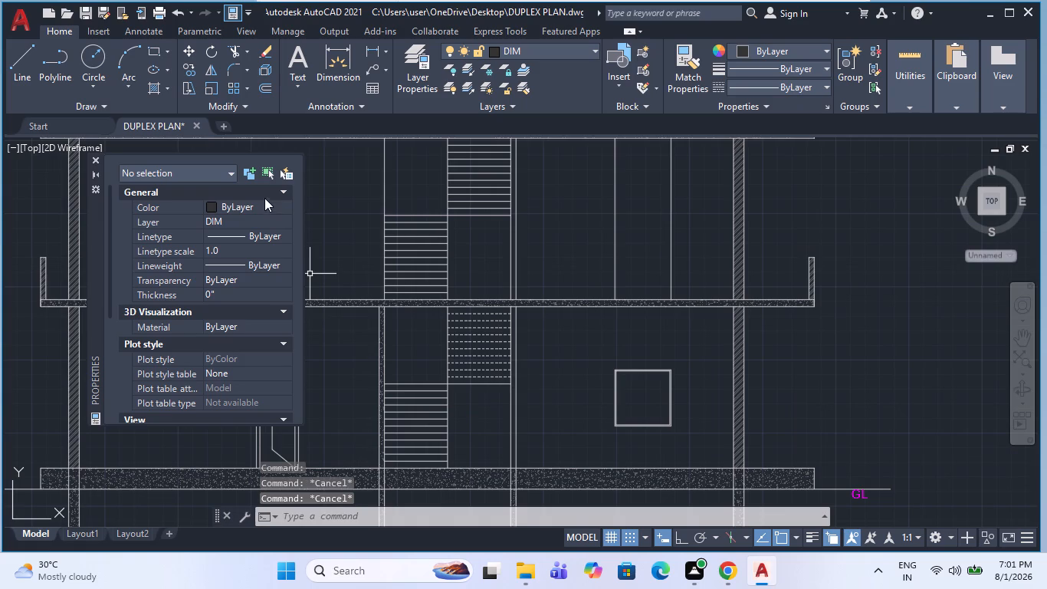
pyautogui.click(97, 162)
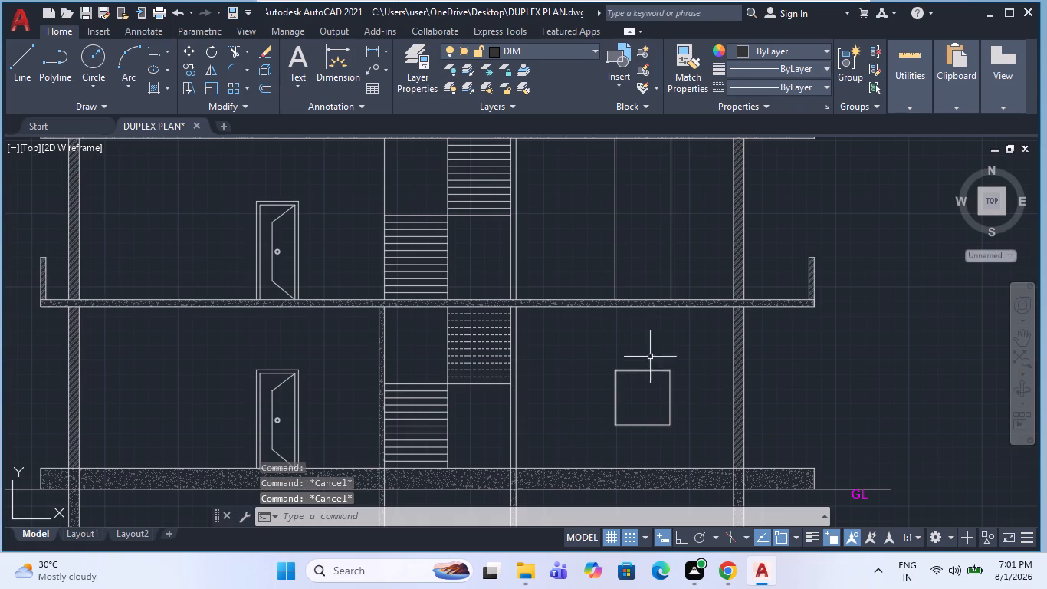
# Match the properties of a dashed ground-floor upper-flight tread onto the tread lines of the first-floor staircase's upper flight.
pyautogui.scroll(-1, 422, 337)
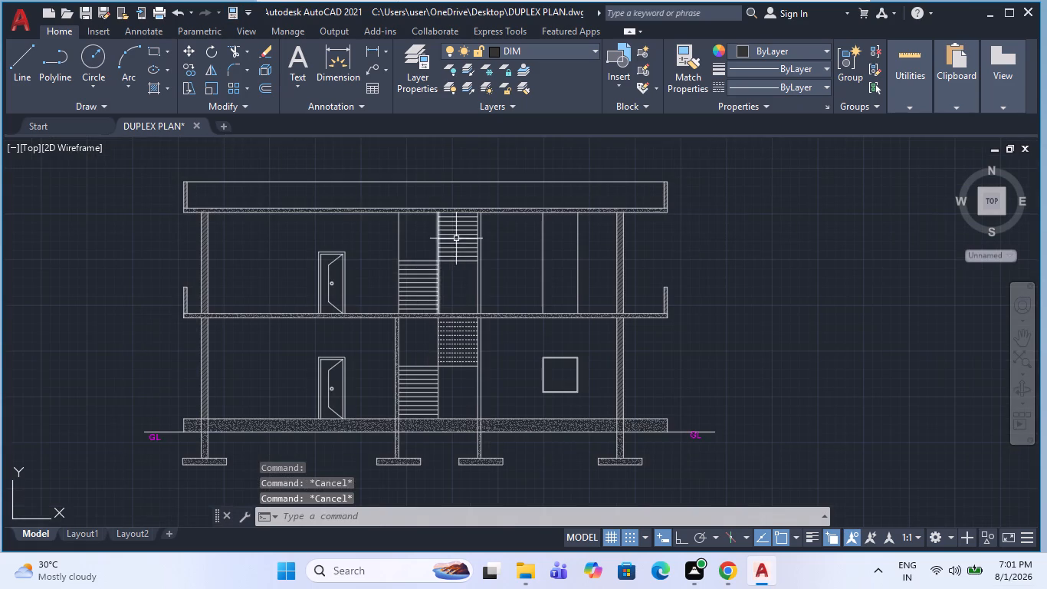
pyautogui.scroll(1, 458, 236)
pyautogui.write('MA')
pyautogui.press('space')
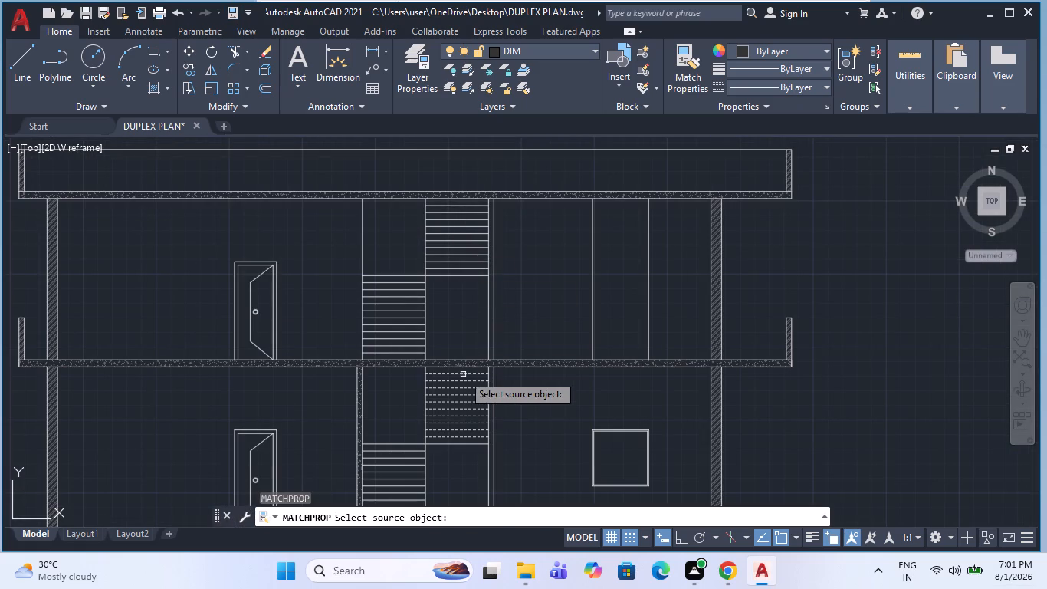
pyautogui.click(458, 391)
pyautogui.click(453, 387)
pyautogui.scroll(4, 460, 280)
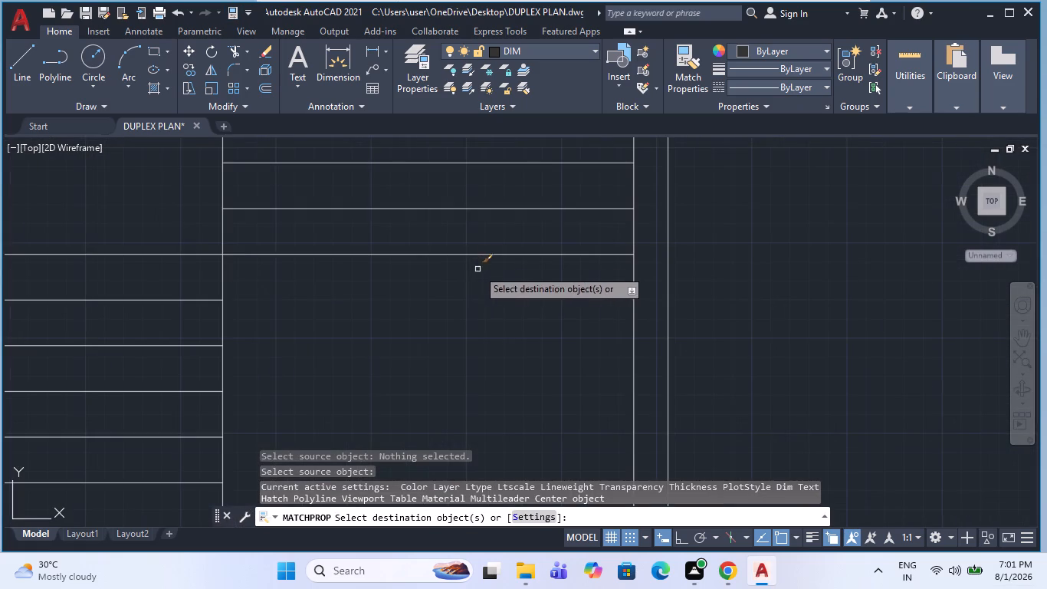
pyautogui.click(497, 218)
pyautogui.scroll(-4, 497, 277)
pyautogui.scroll(2, 480, 217)
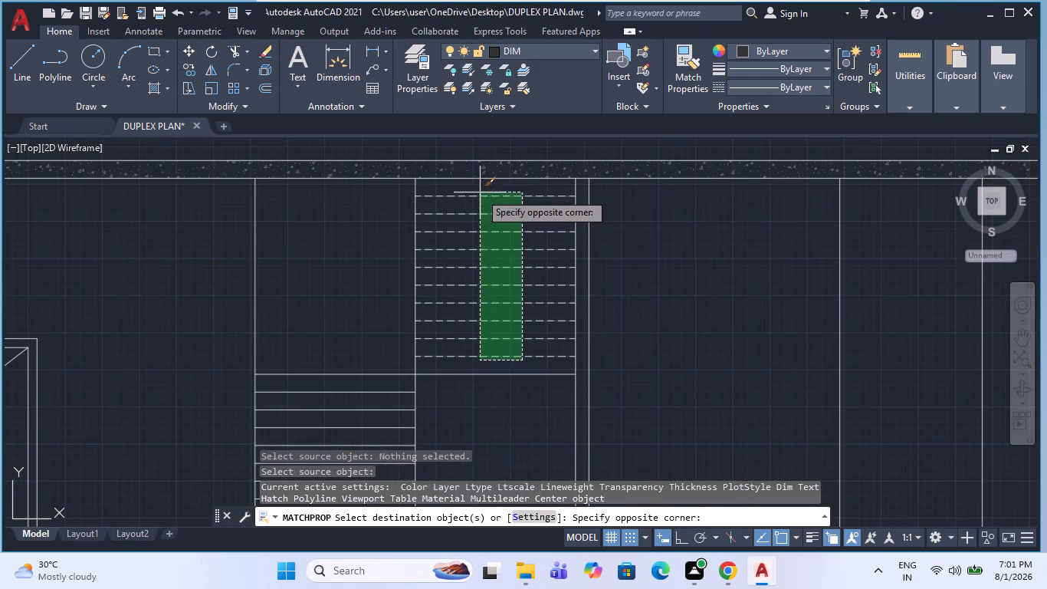
pyautogui.click(480, 192)
pyautogui.press('Escape')
pyautogui.scroll(-2, 497, 252)
pyautogui.press('Escape')
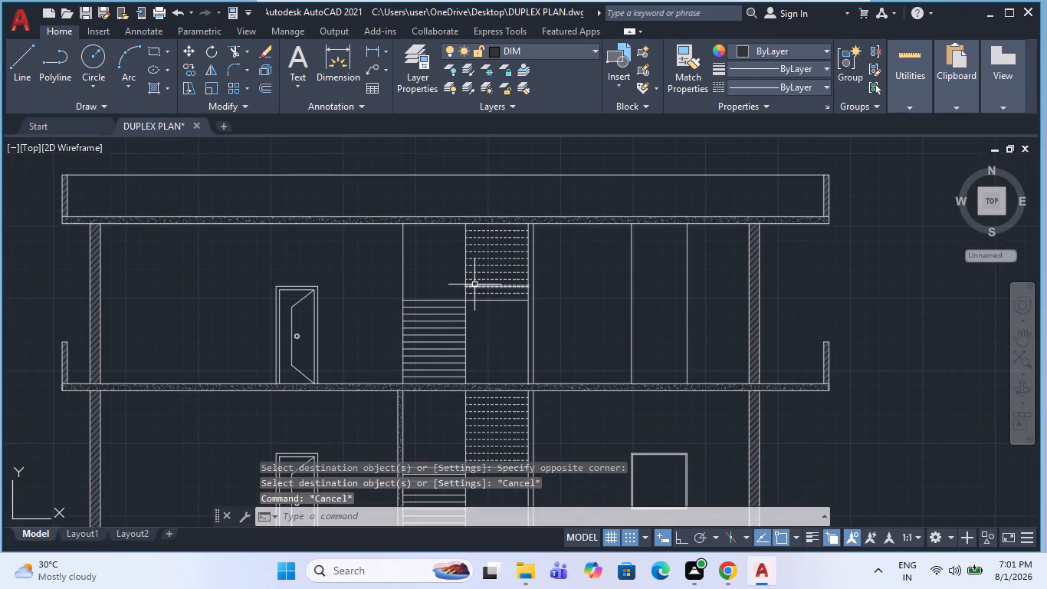
# Match the dashed tread properties onto the bottom landing line of the upper flight on both the first and ground floors.
pyautogui.moveTo(474, 285); pyautogui.dragTo(494, 247, button='middle')
pyautogui.scroll(1, 497, 280)
pyautogui.press('Escape')
pyautogui.press('m')
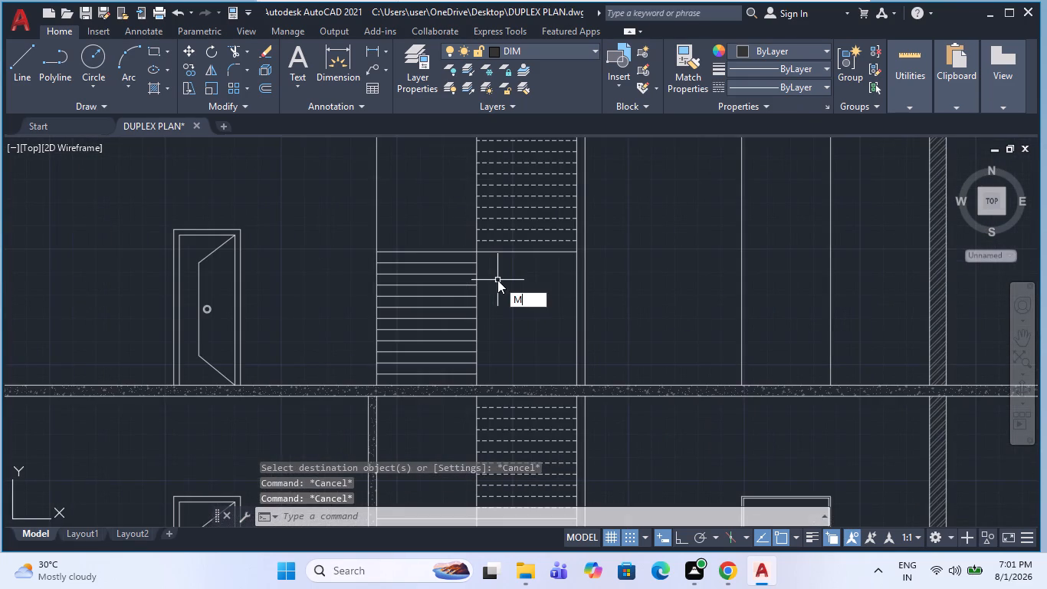
pyautogui.write('A')
pyautogui.press('space')
pyautogui.click(511, 229)
pyautogui.click(503, 255)
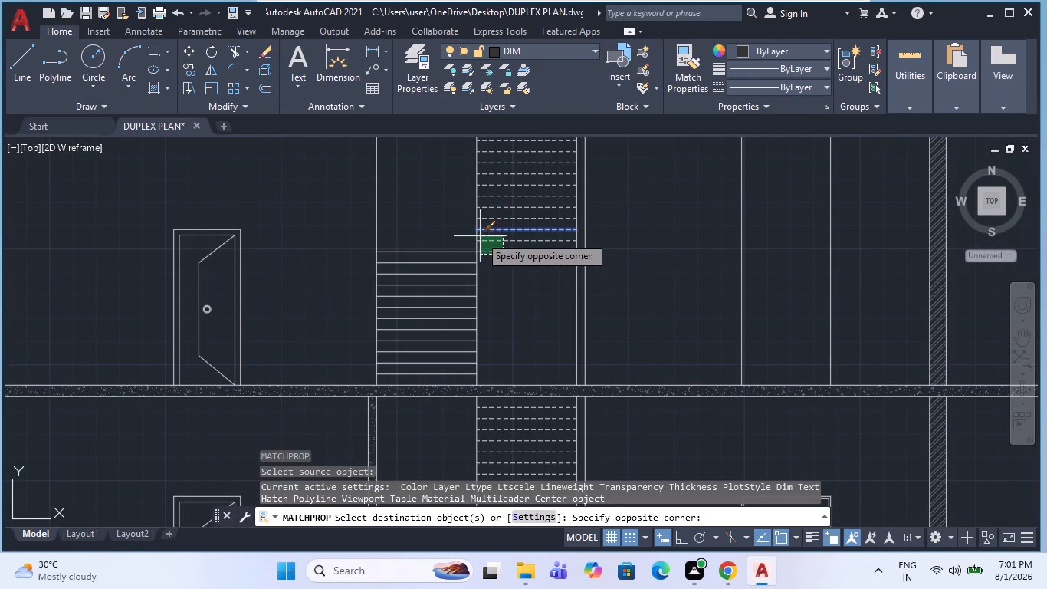
pyautogui.click(487, 236)
pyautogui.scroll(-2, 507, 314)
pyautogui.scroll(2, 512, 363)
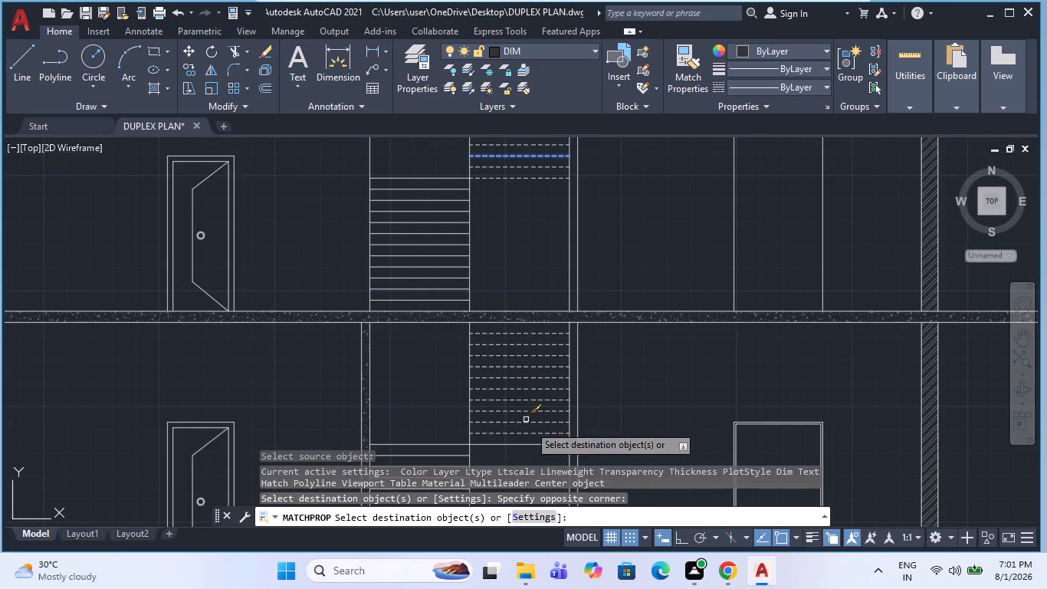
pyautogui.click(535, 462)
pyautogui.click(527, 438)
pyautogui.press('Escape')
pyautogui.scroll(-2, 491, 370)
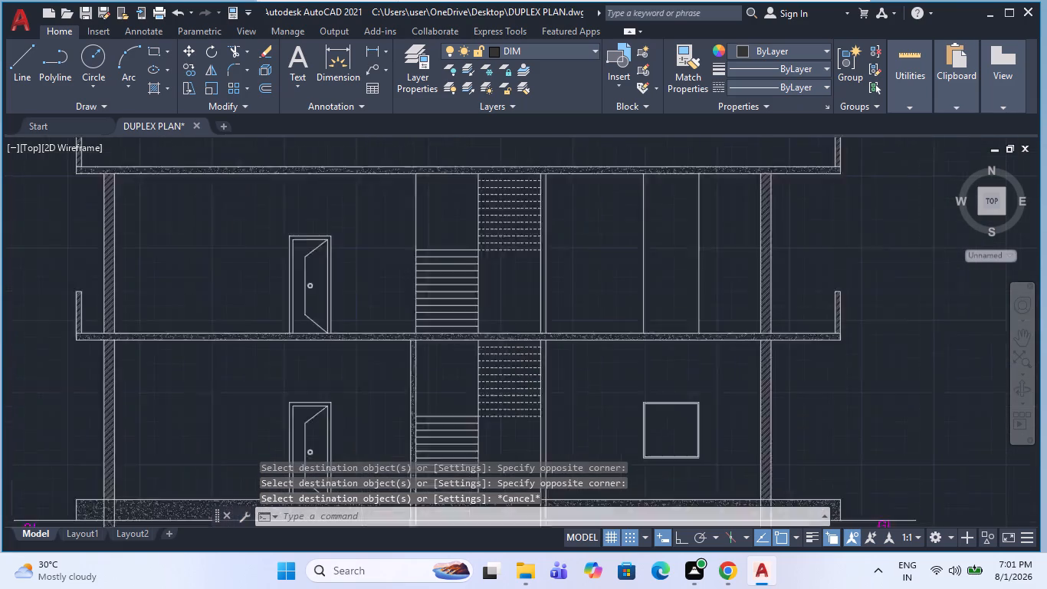
pyautogui.press('Escape')
# Examine the staircase layout in the ground floor plan and compare it with the flights in the section.
pyautogui.moveTo(547, 383); pyautogui.dragTo(512, 347, button='middle')
pyautogui.scroll(-3, 517, 299)
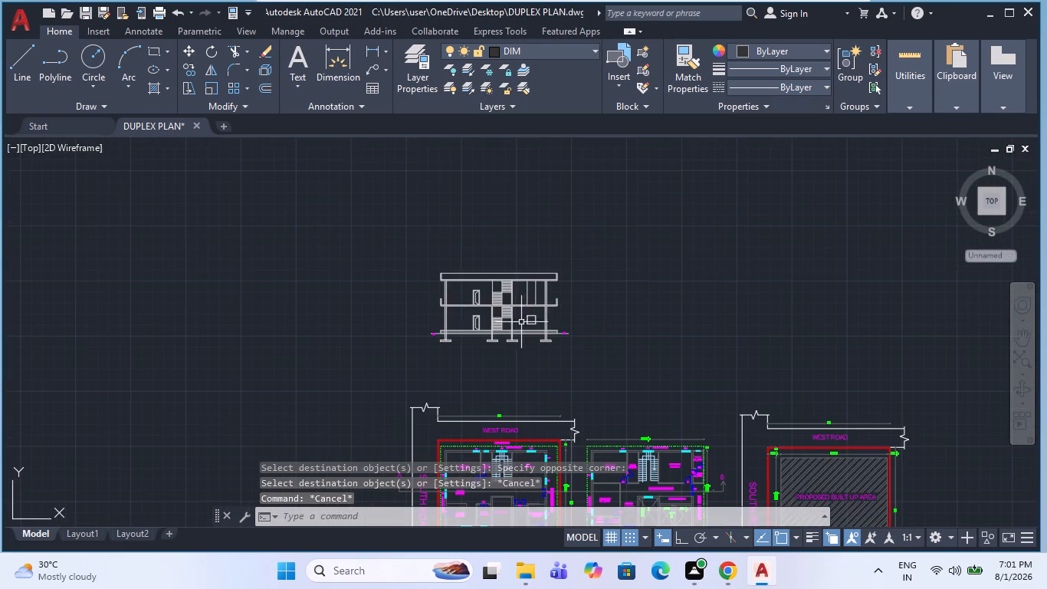
pyautogui.scroll(-1, 488, 285)
pyautogui.scroll(5, 503, 397)
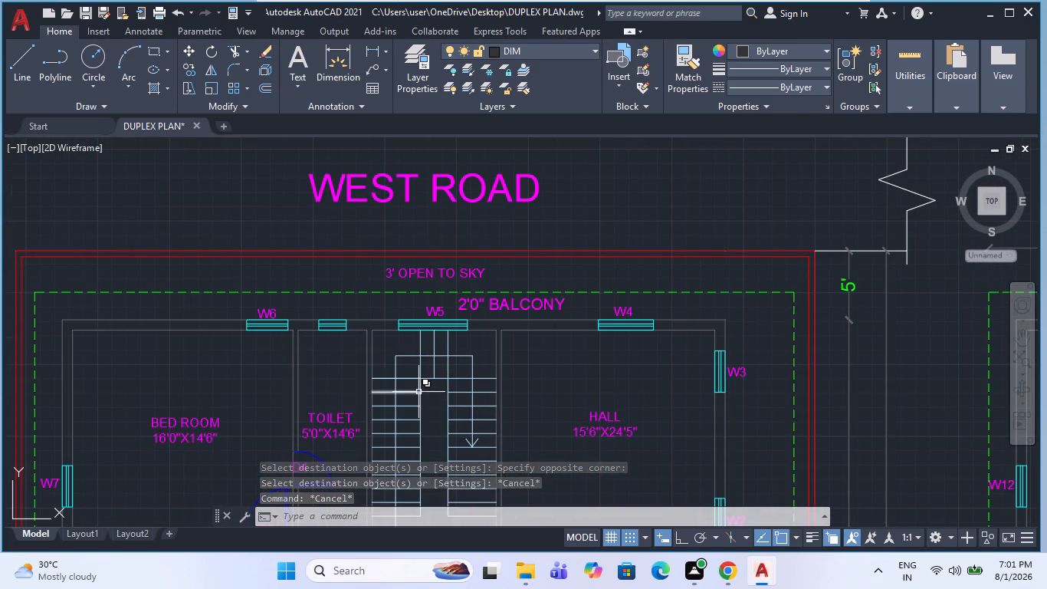
pyautogui.scroll(-3, 478, 377)
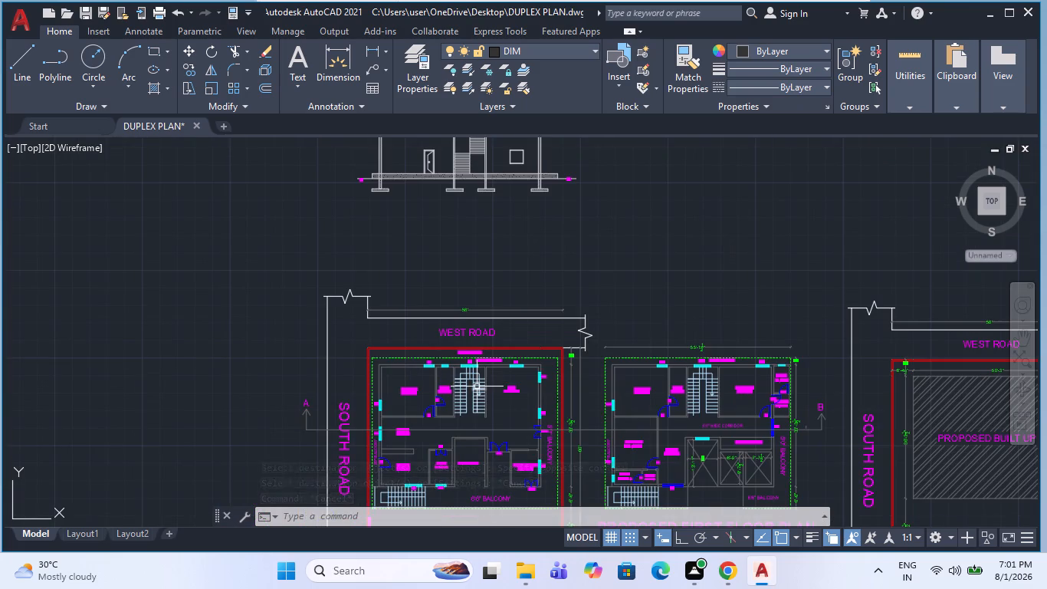
pyautogui.scroll(-1, 478, 385)
pyautogui.scroll(3, 475, 234)
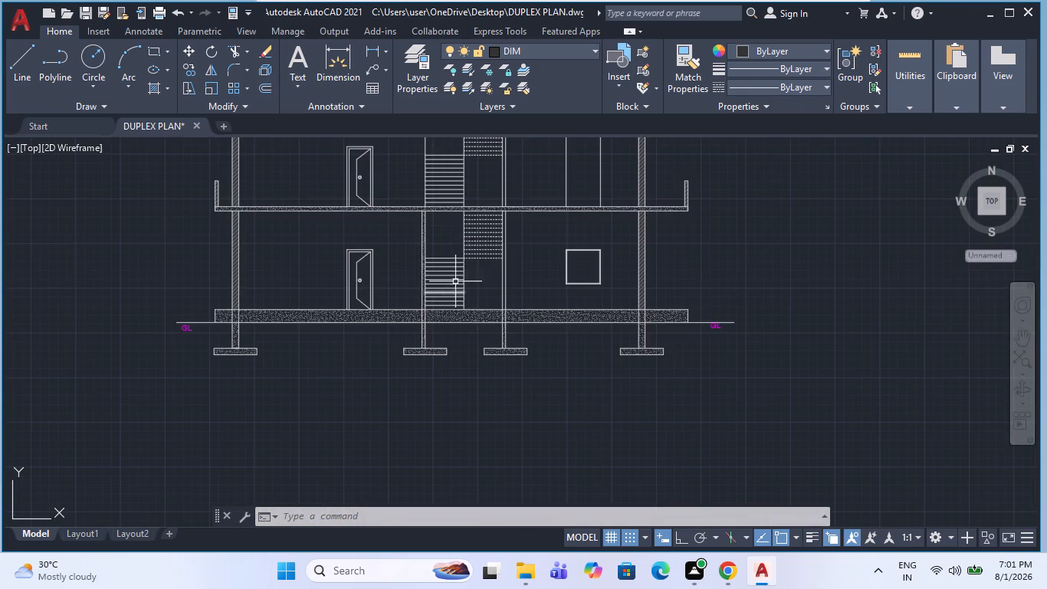
pyautogui.scroll(2, 455, 277)
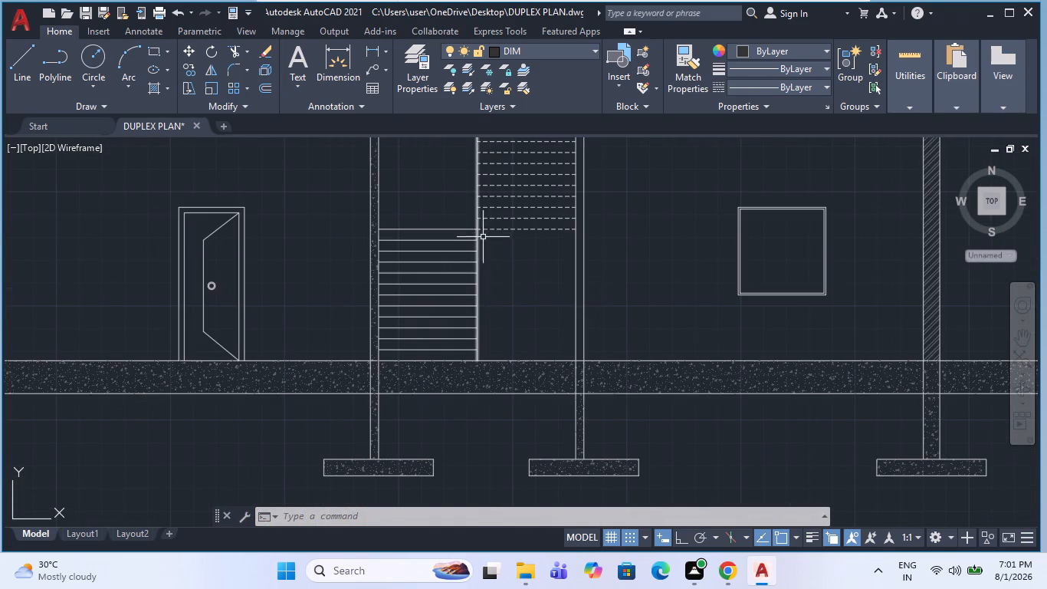
pyautogui.scroll(2, 484, 234)
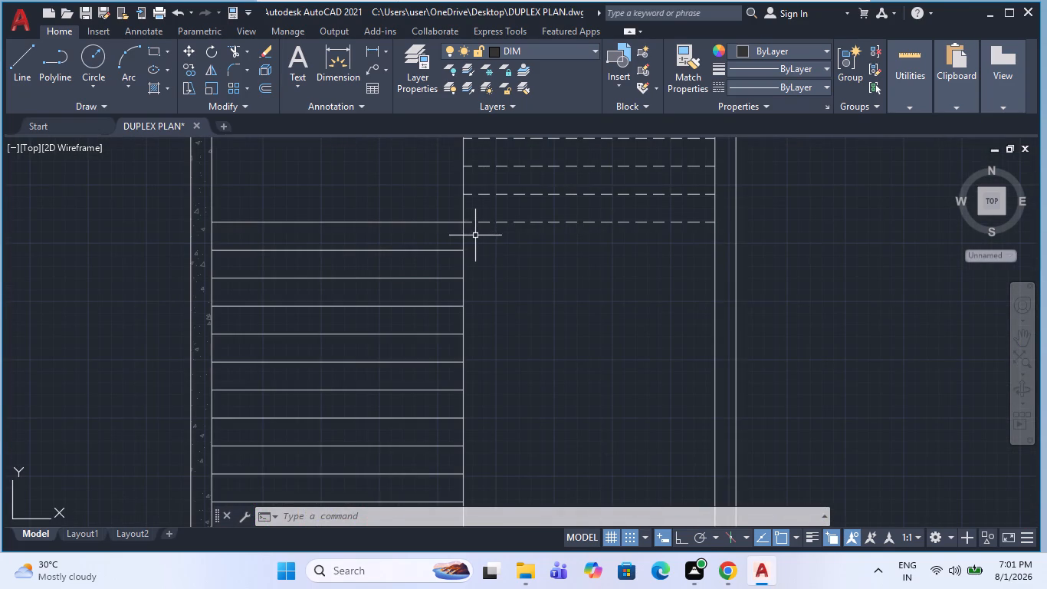
pyautogui.scroll(-5, 444, 245)
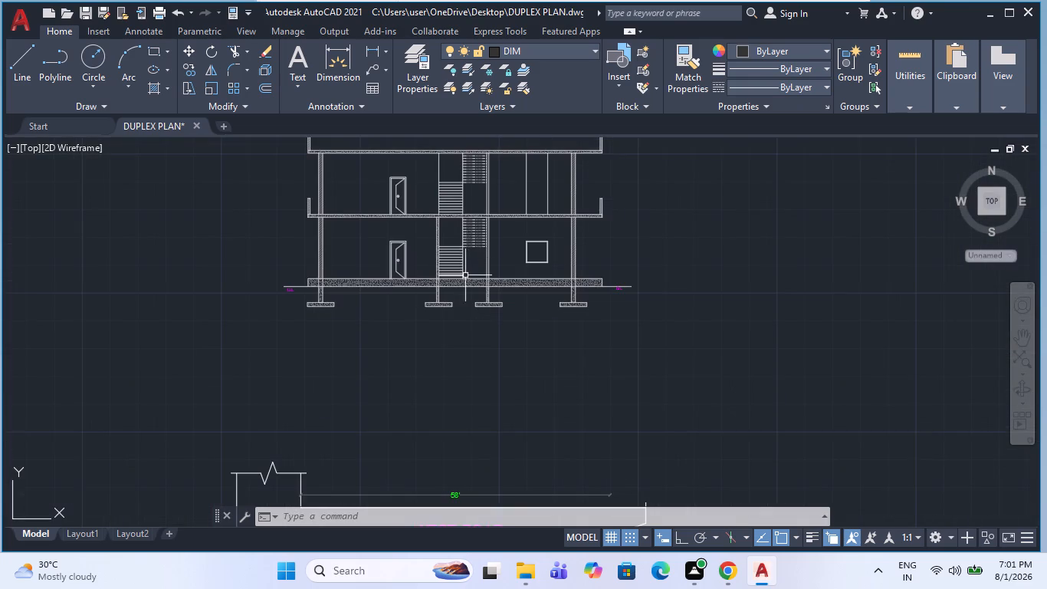
# Draw vertical construction lines through both edges and the middle line of the stair well in the ground floor plan.
pyautogui.scroll(-2, 472, 248)
pyautogui.scroll(1, 481, 400)
pyautogui.write('XL')
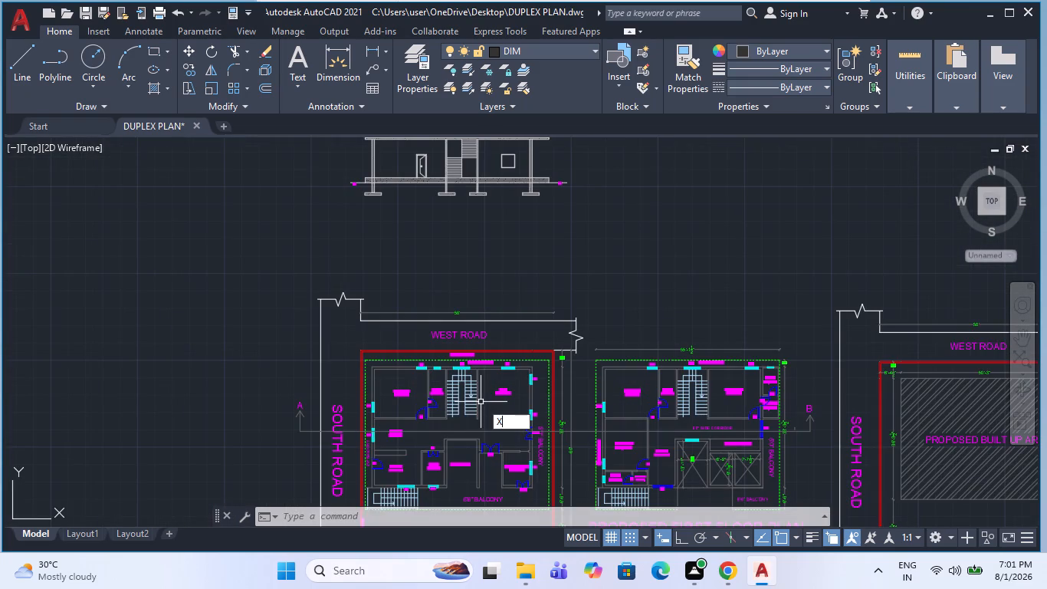
pyautogui.press('Return')
pyautogui.scroll(3, 468, 436)
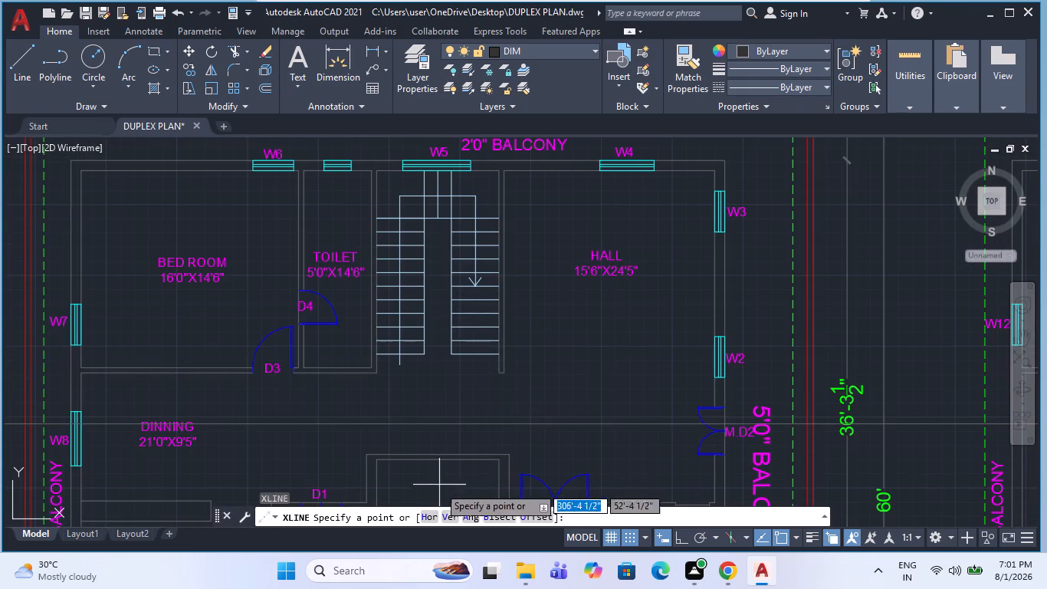
pyautogui.click(451, 517)
pyautogui.scroll(-1, 451, 510)
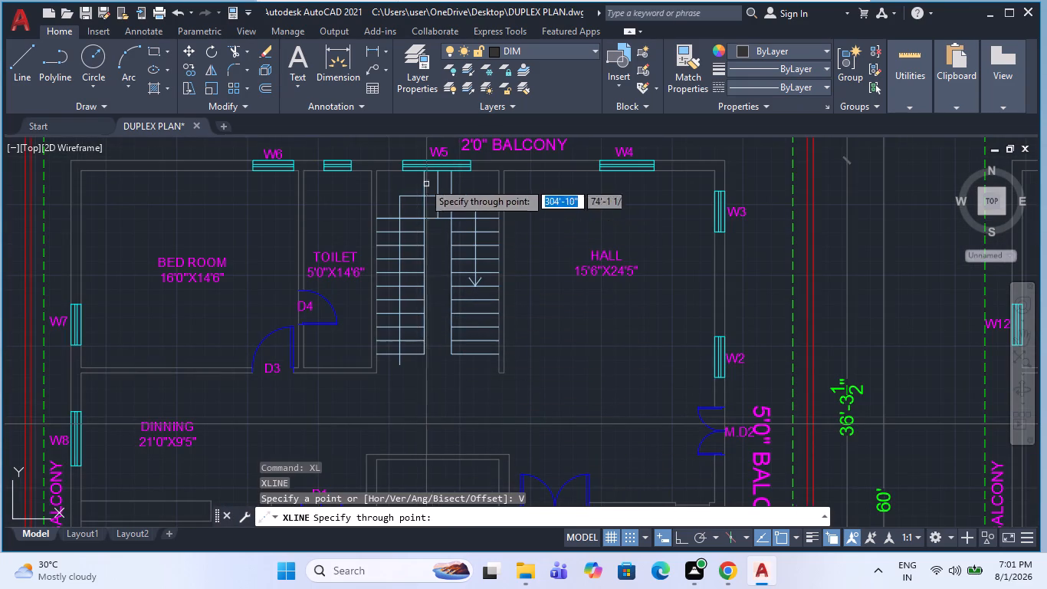
pyautogui.scroll(3, 422, 178)
pyautogui.click(428, 345)
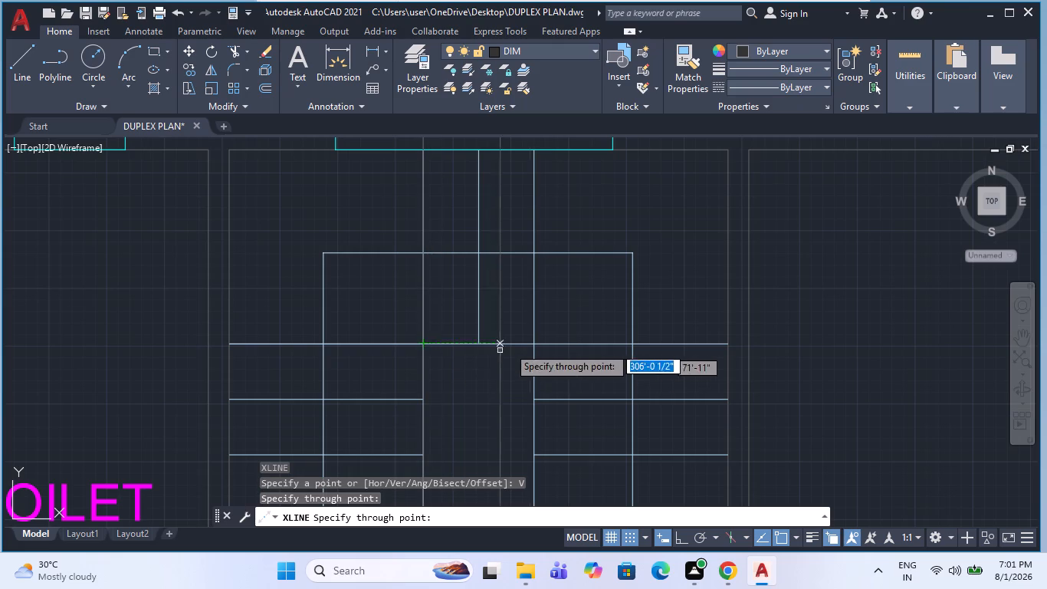
pyautogui.click(534, 345)
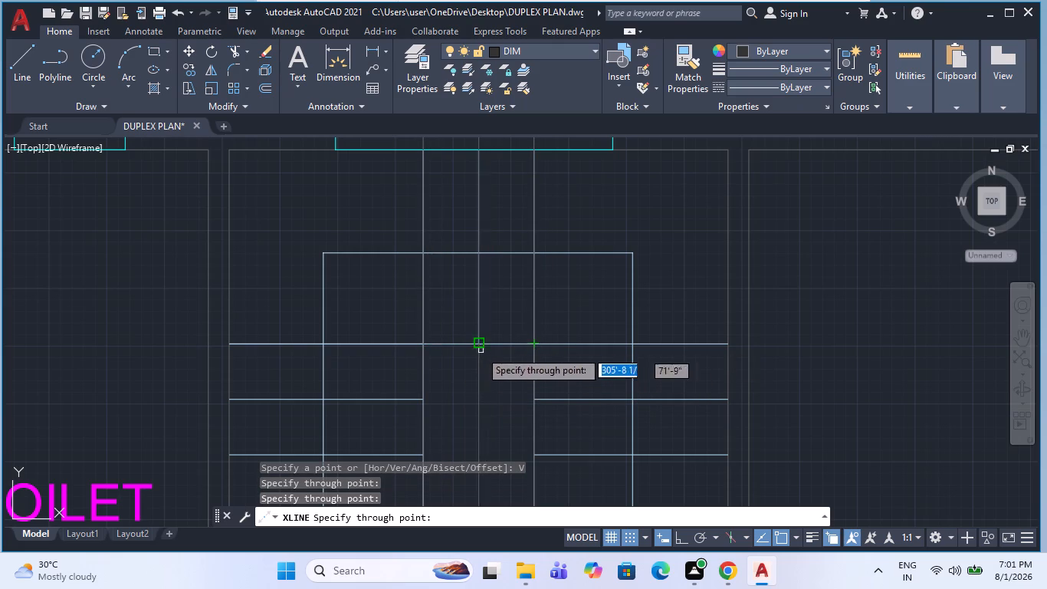
pyautogui.click(478, 346)
pyautogui.scroll(-8, 488, 405)
pyautogui.press('Escape')
# Draw a 5'-6" vertical line through the ground-floor upper flight along the right-hand construction line, from slab underside to landing line.
pyautogui.scroll(3, 482, 320)
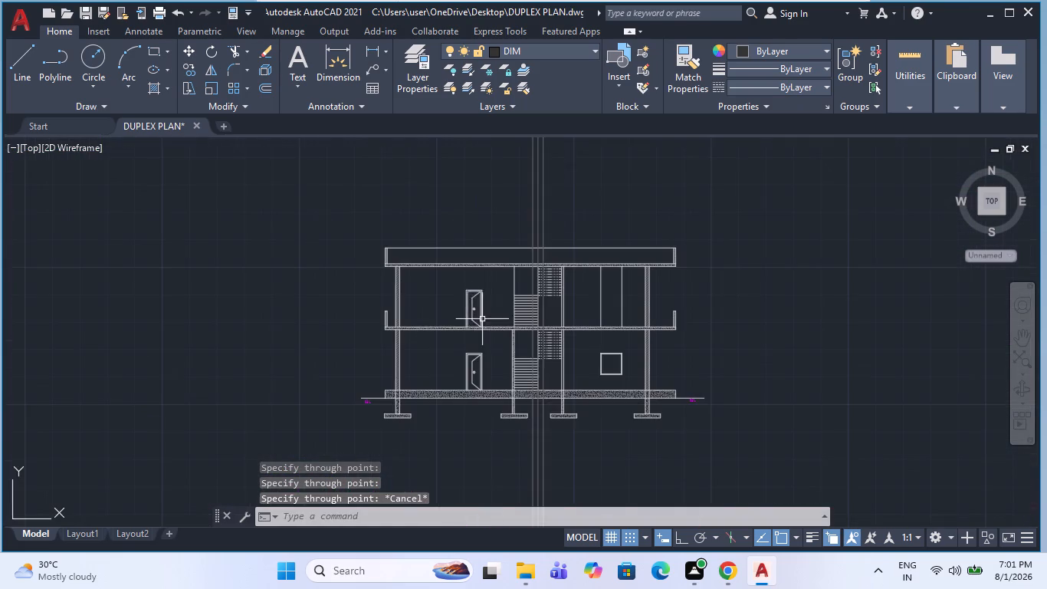
pyautogui.scroll(4, 547, 371)
pyautogui.scroll(-2, 457, 255)
pyautogui.press('Escape')
pyautogui.scroll(2, 479, 238)
pyautogui.press('Escape')
pyautogui.scroll(-1, 481, 345)
pyautogui.press('Escape')
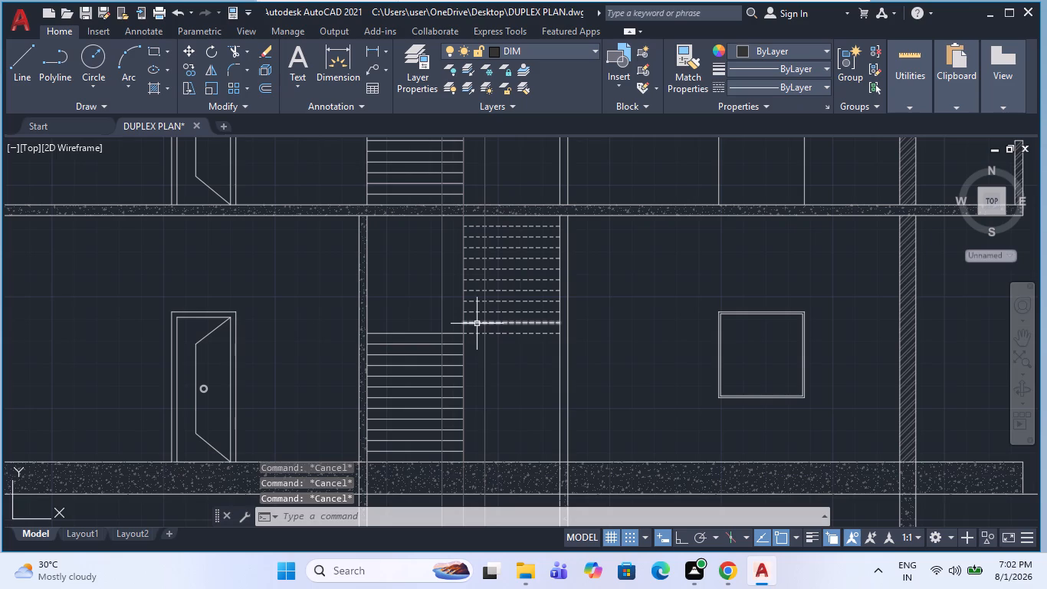
pyautogui.write('L')
pyautogui.press('space')
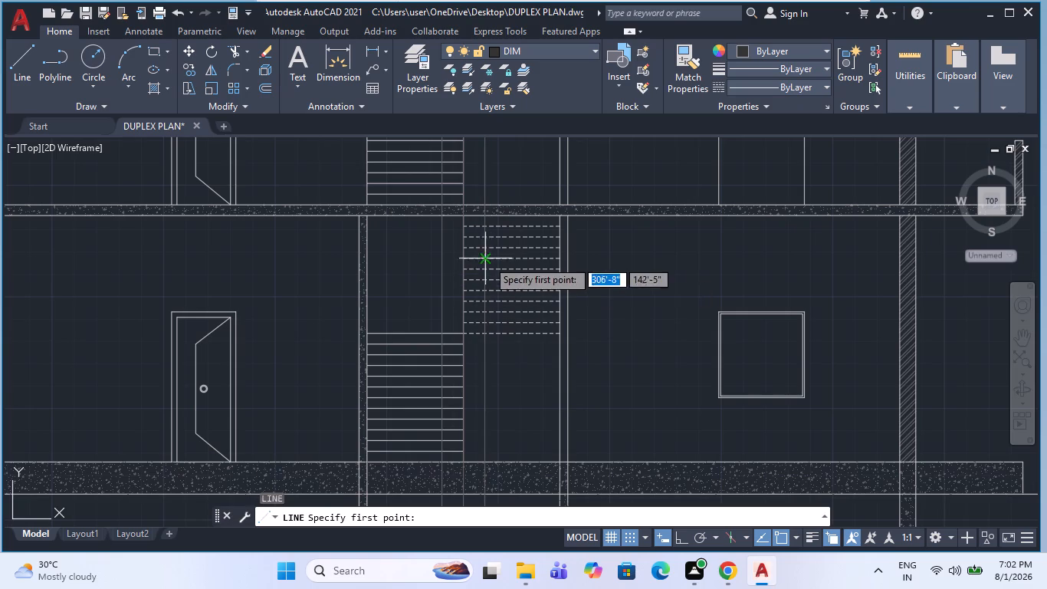
pyautogui.click(481, 216)
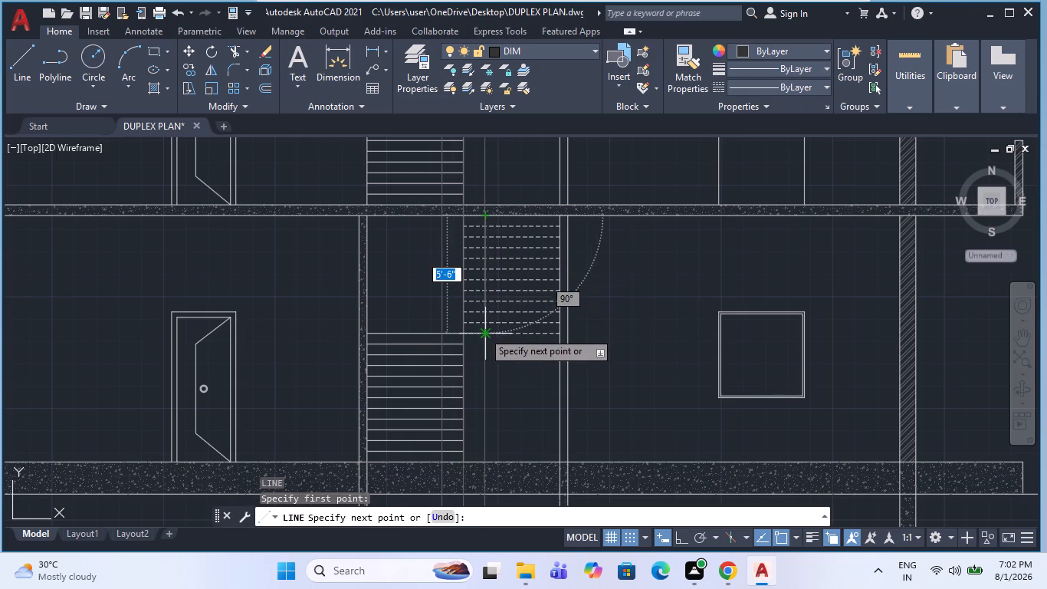
pyautogui.click(483, 331)
pyautogui.press('Escape')
# Draw a matching vertical line through the first-floor upper flight, from the roof slab underside to the landing line.
pyautogui.scroll(-2, 480, 367)
pyautogui.scroll(2, 477, 202)
pyautogui.press('space')
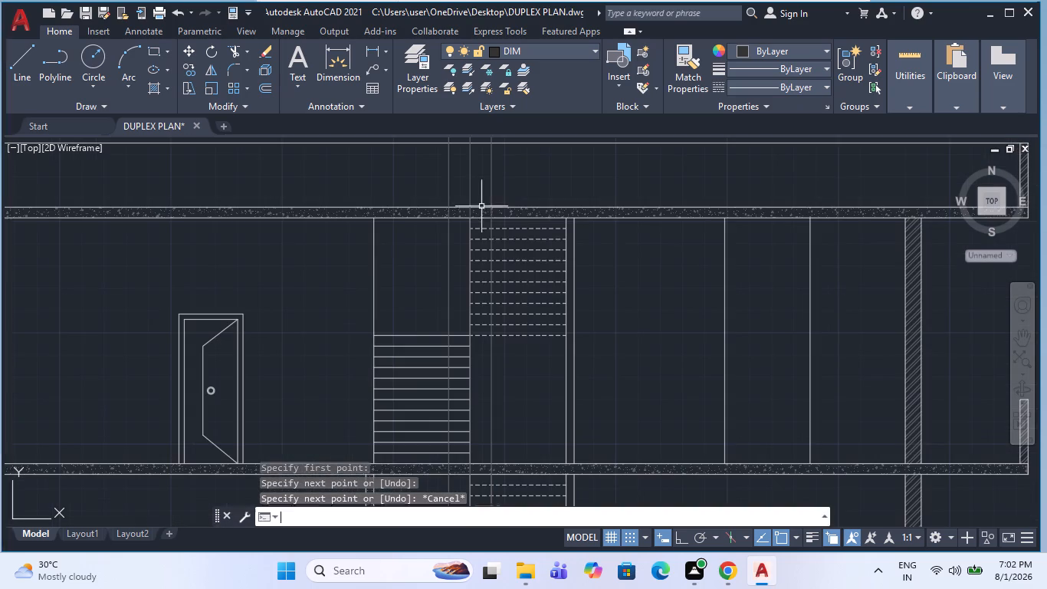
pyautogui.click(491, 218)
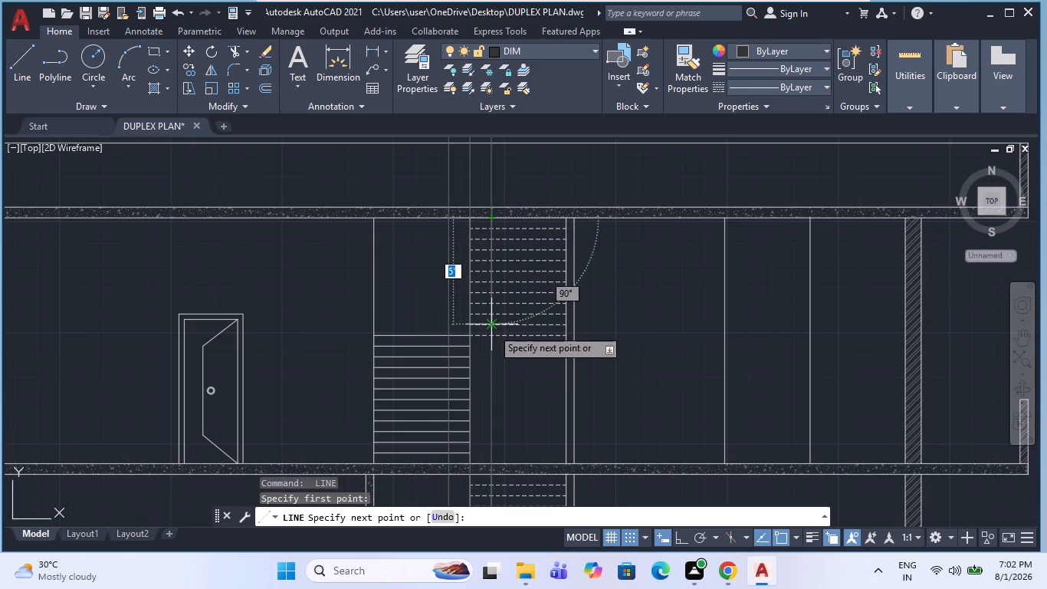
pyautogui.click(494, 335)
pyautogui.press('Escape')
pyautogui.scroll(3, 485, 296)
pyautogui.press('Escape')
# Trim the first-floor upper-flight treads between the middle and right-hand construction lines, above the landing line.
pyautogui.scroll(-2, 489, 343)
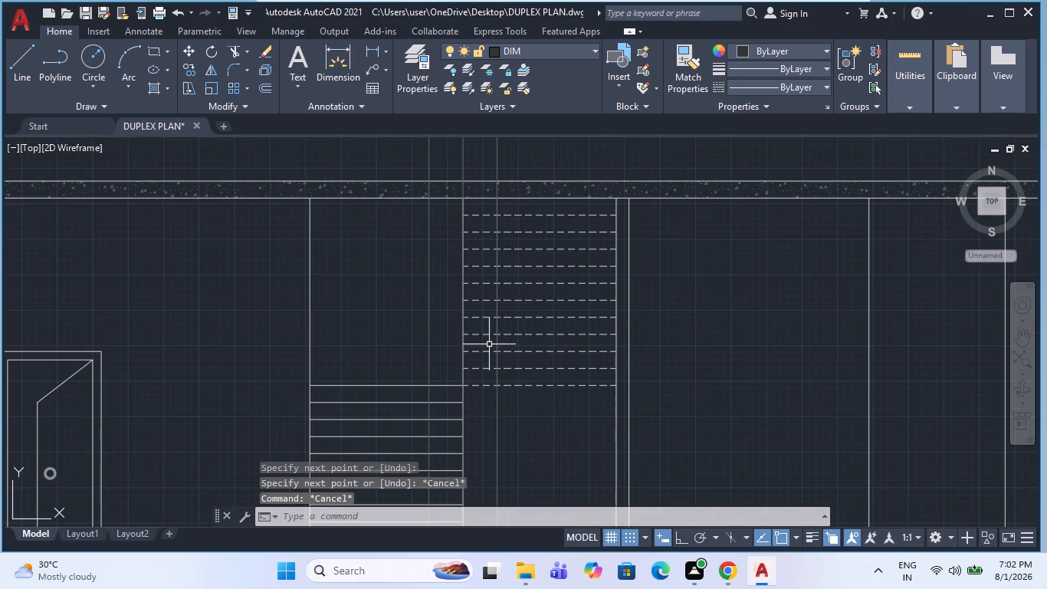
pyautogui.write('TR')
pyautogui.press('space')
pyautogui.click(484, 379)
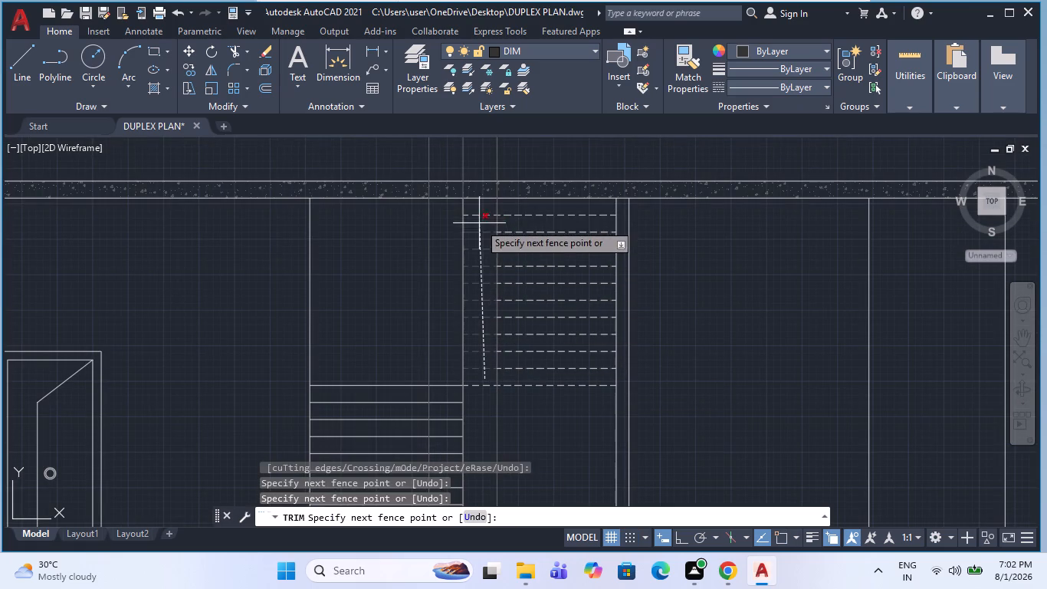
pyautogui.click(479, 207)
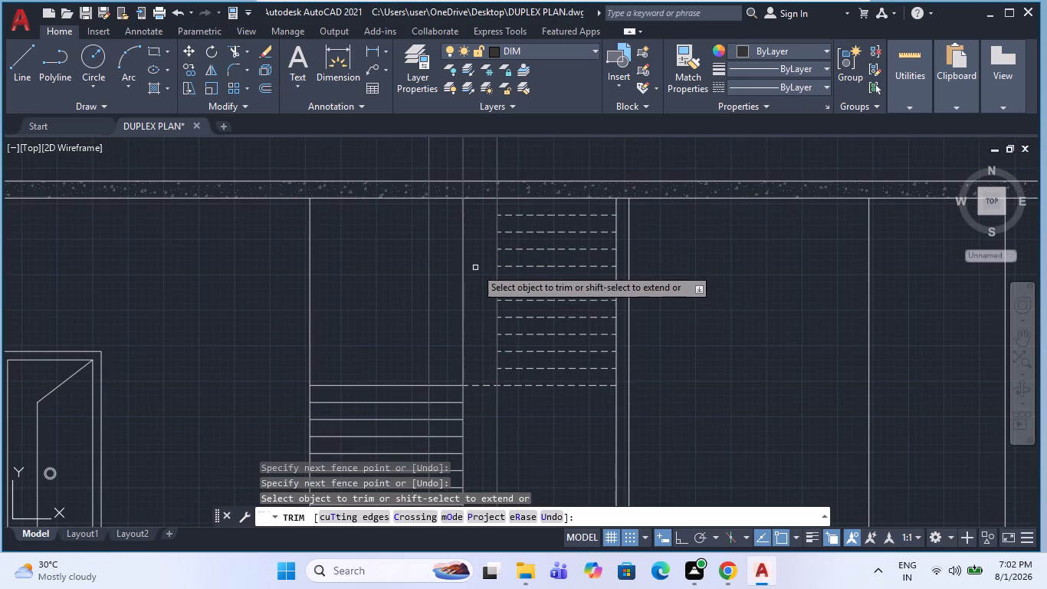
pyautogui.click(475, 268)
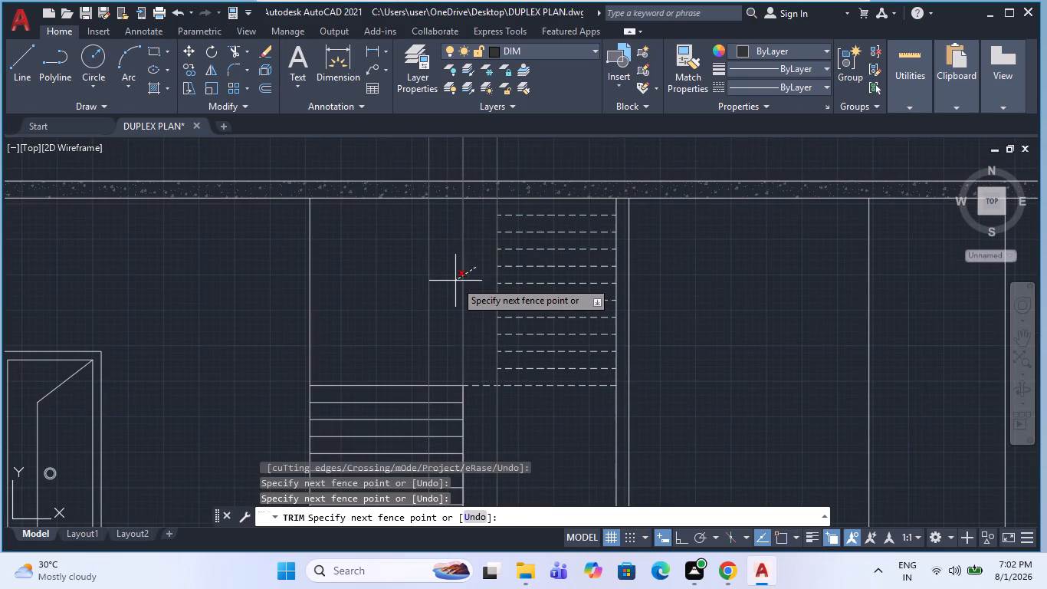
pyautogui.press('Escape')
# Trim the first-floor lower-flight treads between the left-hand and middle construction lines.
pyautogui.scroll(-1, 464, 268)
pyautogui.scroll(1, 458, 373)
pyautogui.press('space')
pyautogui.click(451, 301)
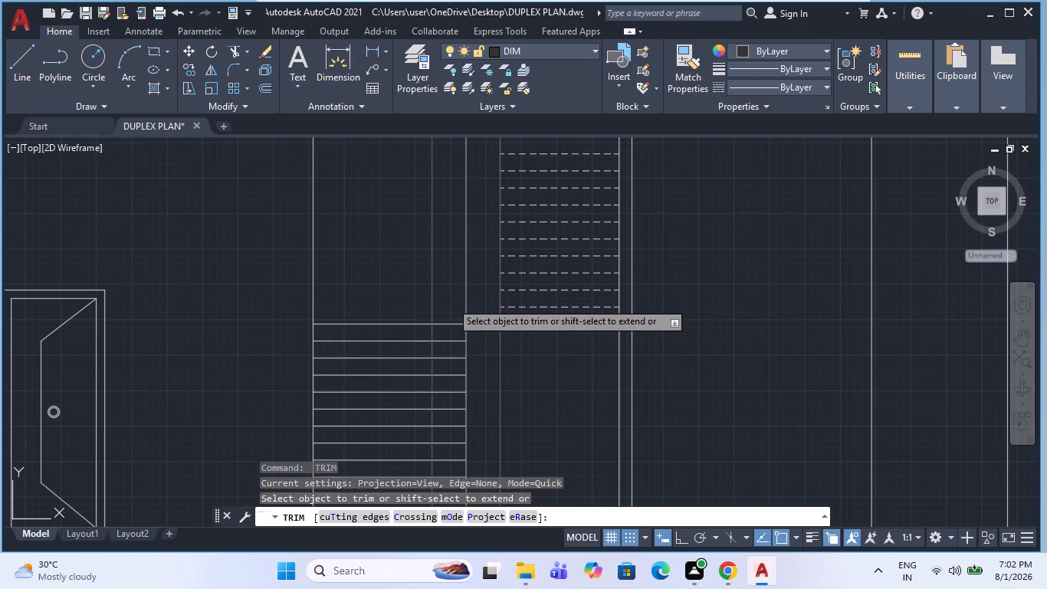
pyautogui.scroll(-1, 450, 350)
pyautogui.click(450, 320)
pyautogui.scroll(-2, 452, 320)
pyautogui.scroll(3, 451, 355)
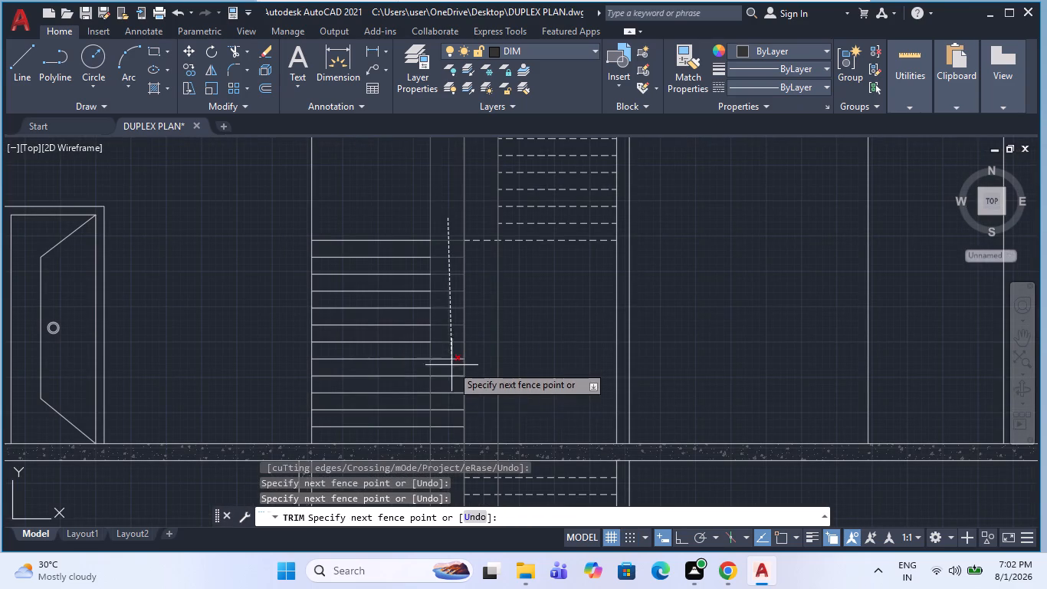
pyautogui.click(450, 434)
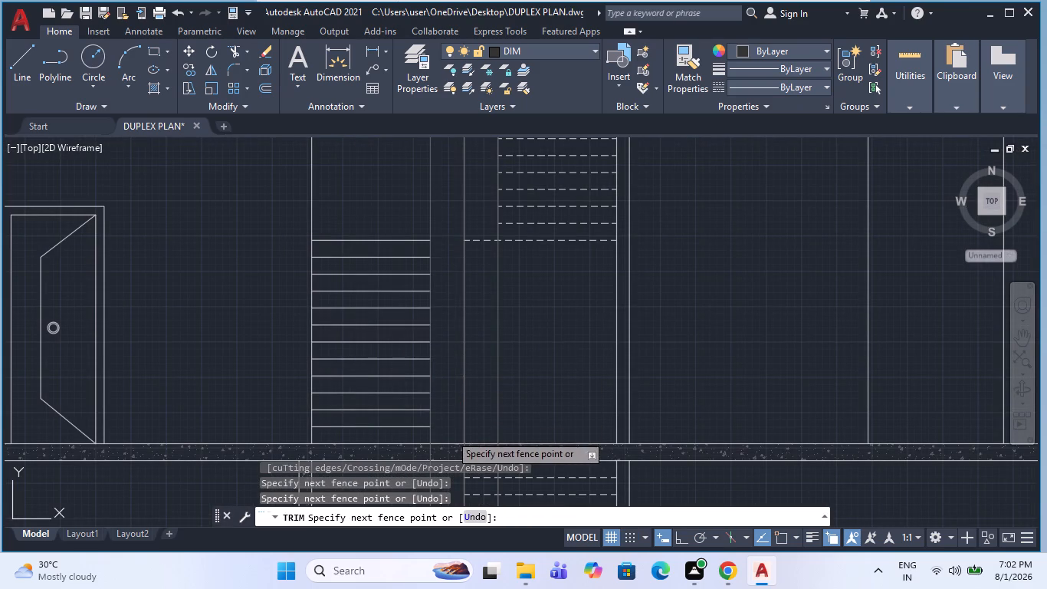
pyautogui.scroll(-2, 451, 302)
pyautogui.scroll(2, 468, 285)
pyautogui.press('Escape')
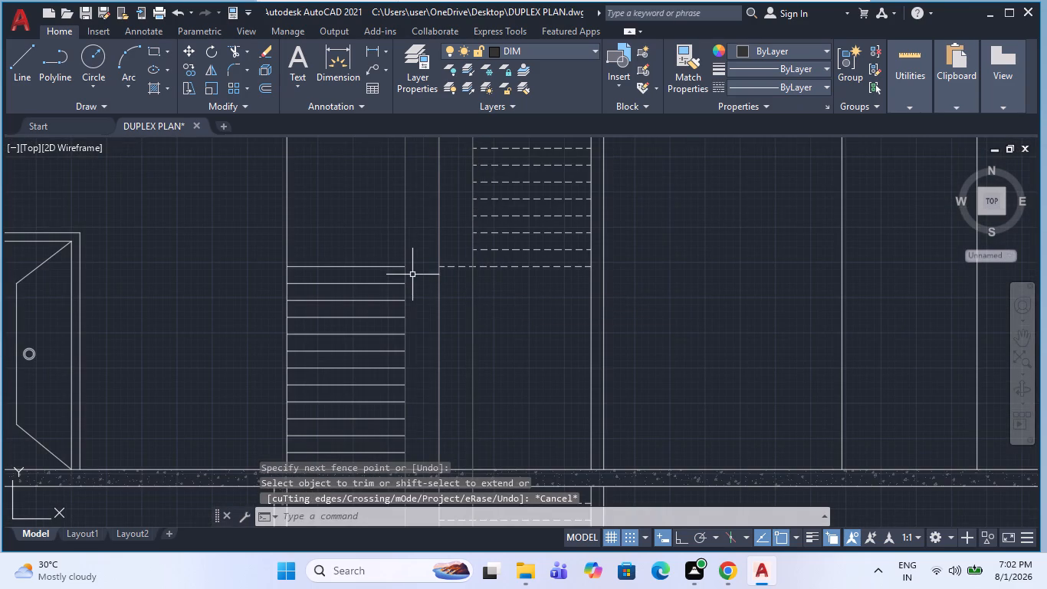
# Draw two horizontal lines across the first-floor stair-well gap, extending the lower flight's top two treads to the middle construction line.
pyautogui.scroll(-2, 411, 285)
pyautogui.scroll(2, 410, 280)
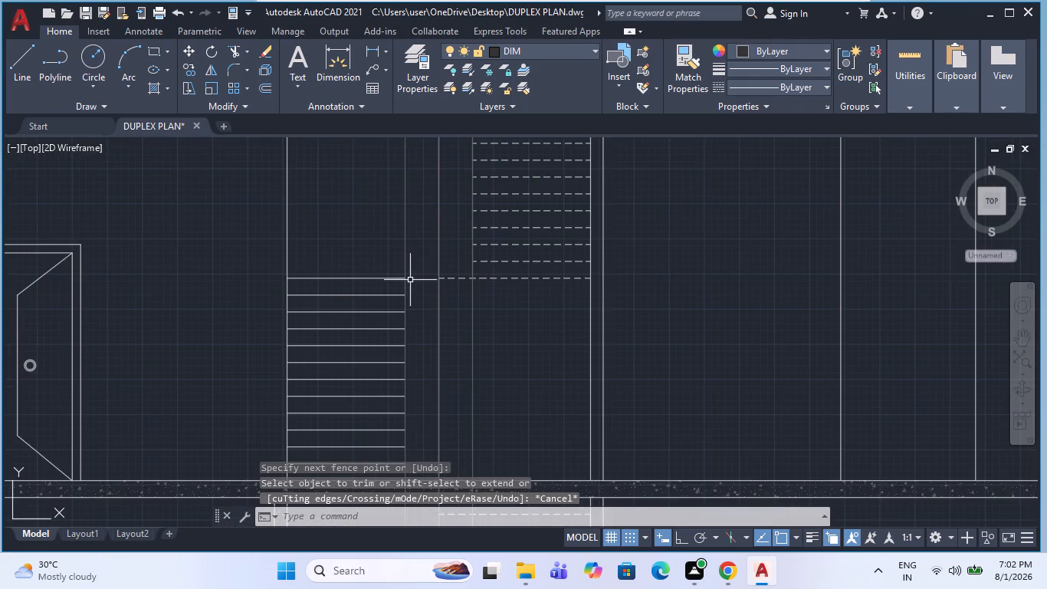
pyautogui.scroll(-1, 407, 258)
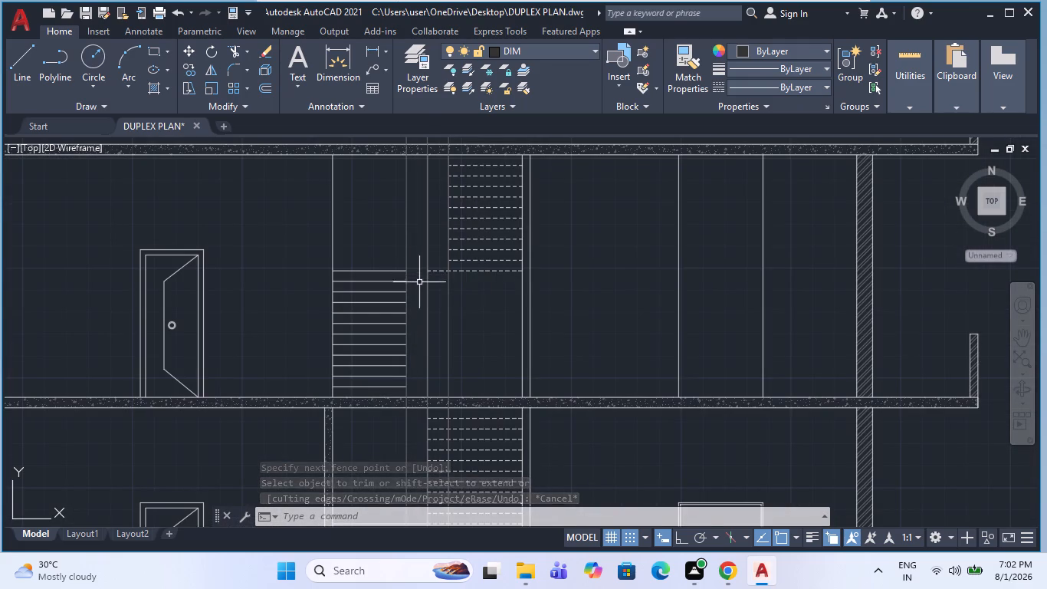
pyautogui.scroll(2, 414, 285)
pyautogui.press('Escape')
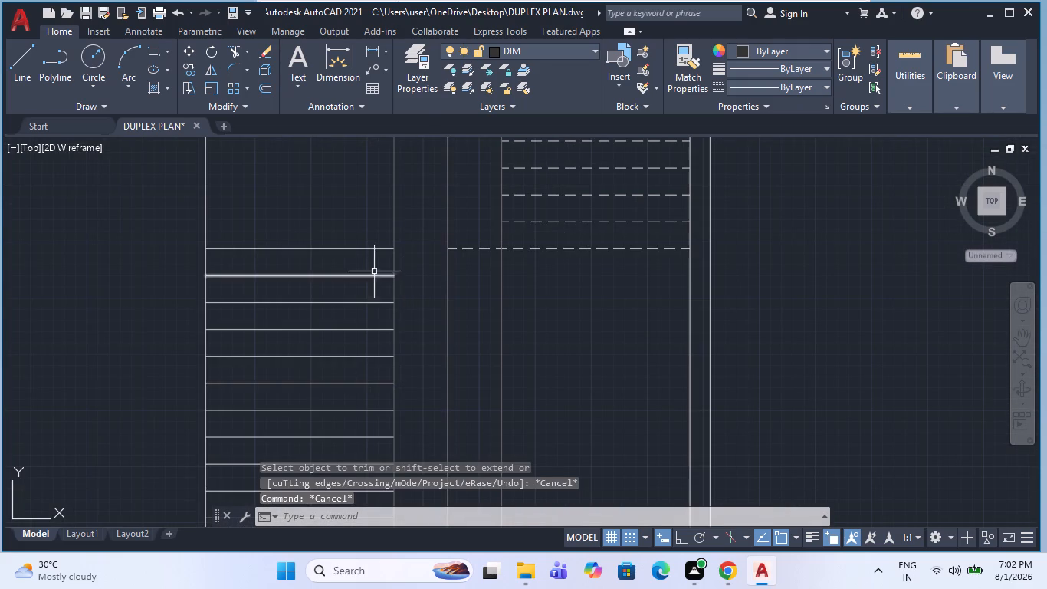
pyautogui.press('Escape')
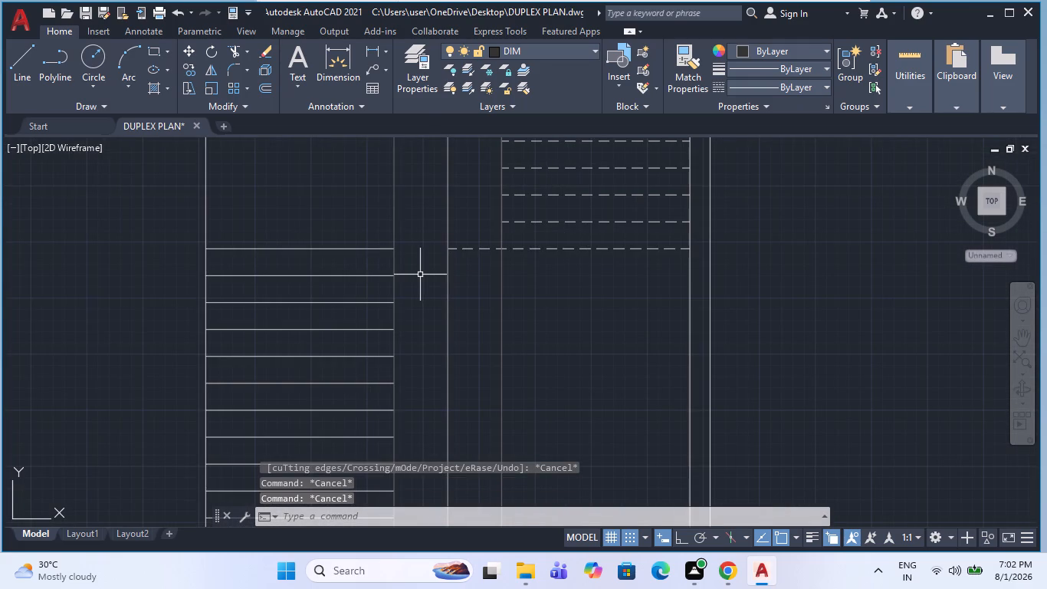
pyautogui.write('L')
pyautogui.press('space')
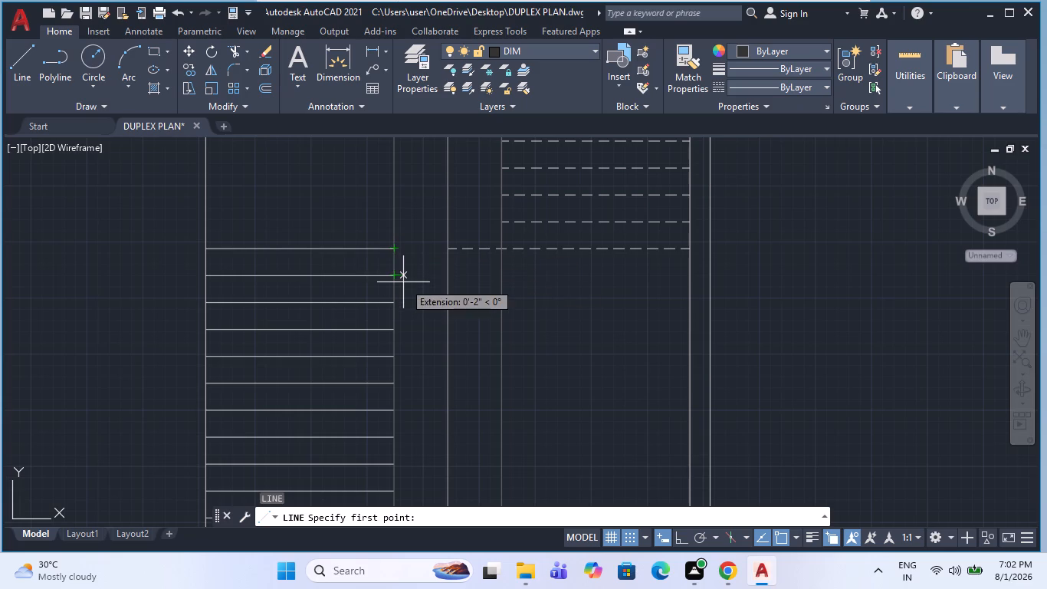
pyautogui.press('Escape')
pyautogui.press('space')
pyautogui.click(402, 281)
pyautogui.click(442, 277)
pyautogui.press('Escape')
pyautogui.press('space')
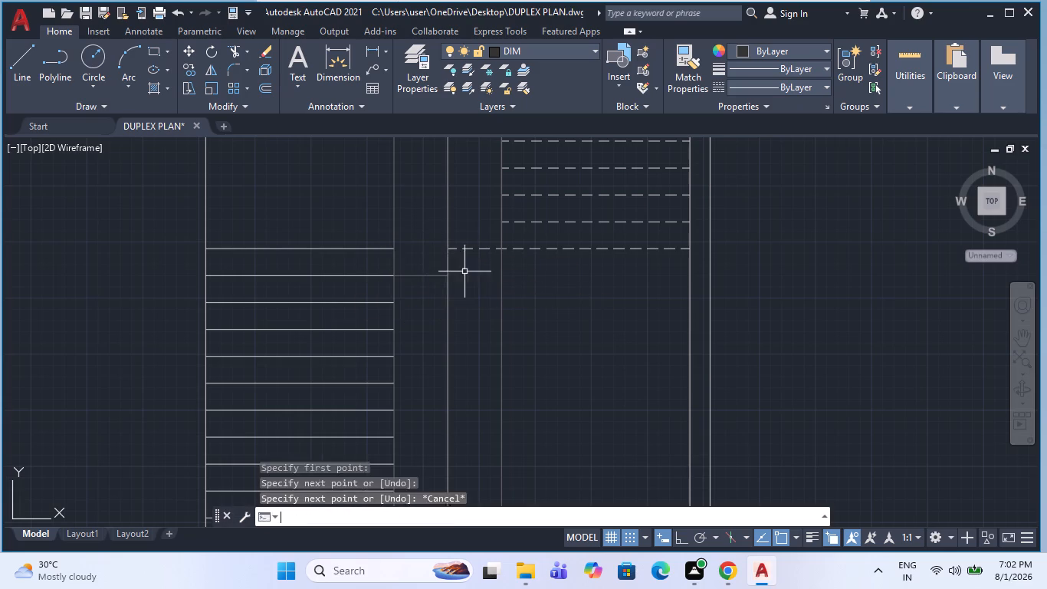
pyautogui.press('space')
pyautogui.press('Escape')
pyautogui.press('space')
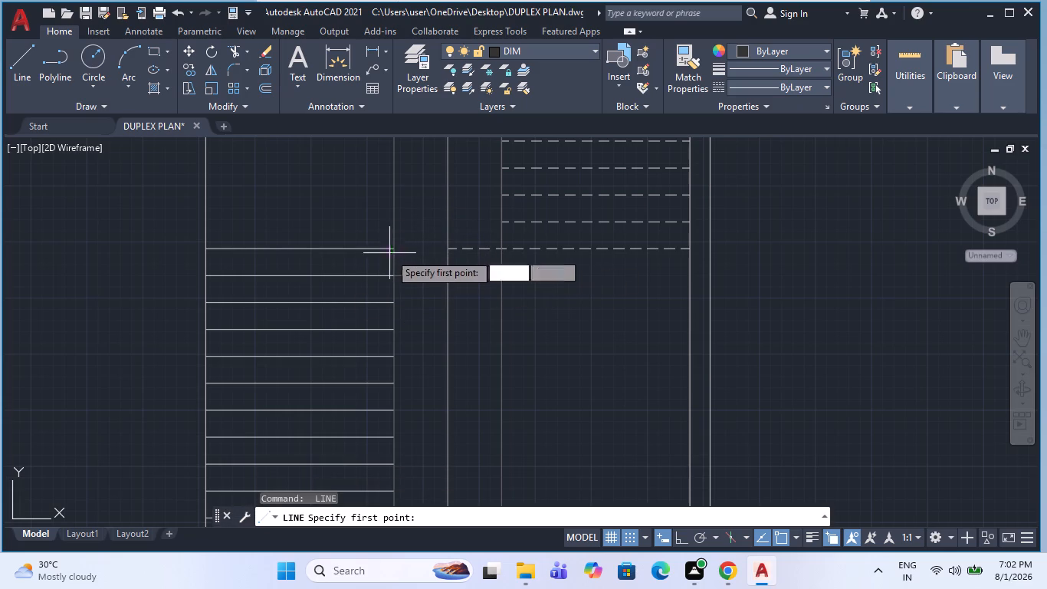
pyautogui.click(388, 252)
pyautogui.click(450, 251)
pyautogui.press('Escape')
pyautogui.press('Escape')
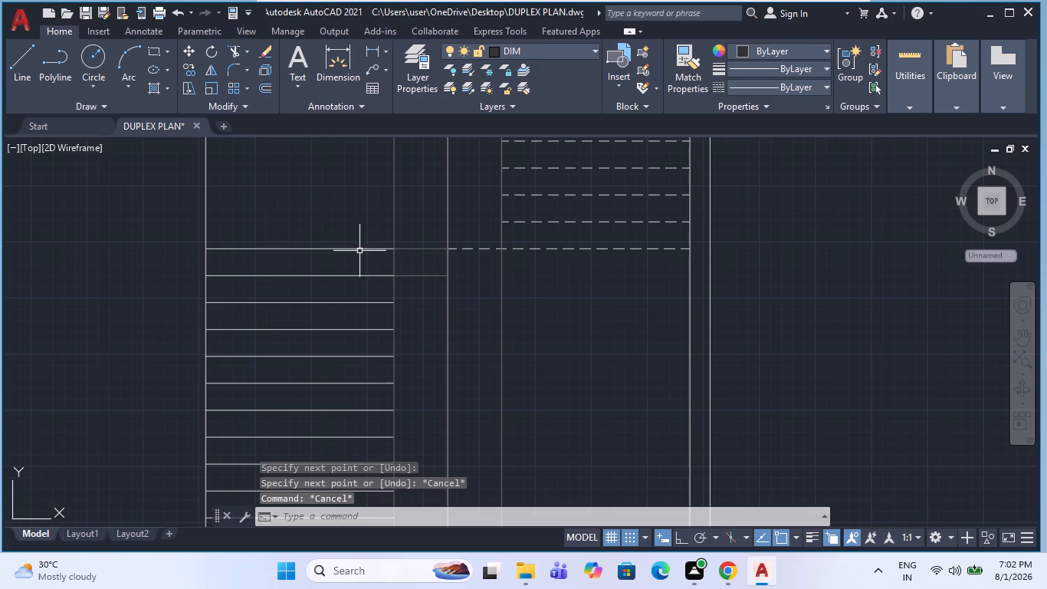
# Delete the topmost tread of the first-floor lower flight.
pyautogui.click(359, 251)
pyautogui.press('Delete')
# Extend the first-floor dashed tread just above the landing line to the middle construction line.
pyautogui.scroll(-1, 383, 295)
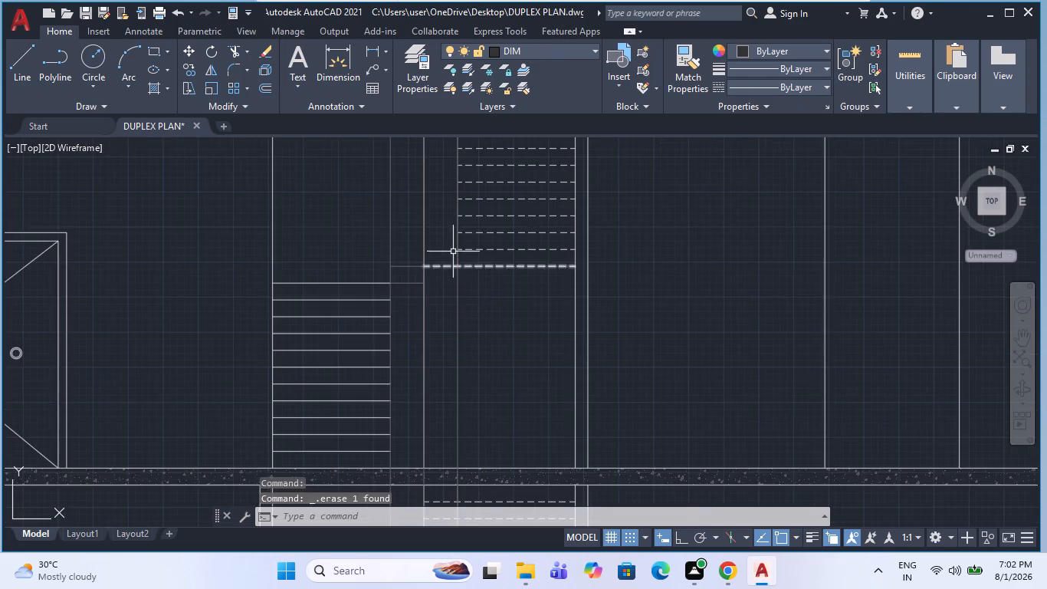
pyautogui.scroll(1, 455, 247)
pyautogui.press('Escape')
pyautogui.write('EX')
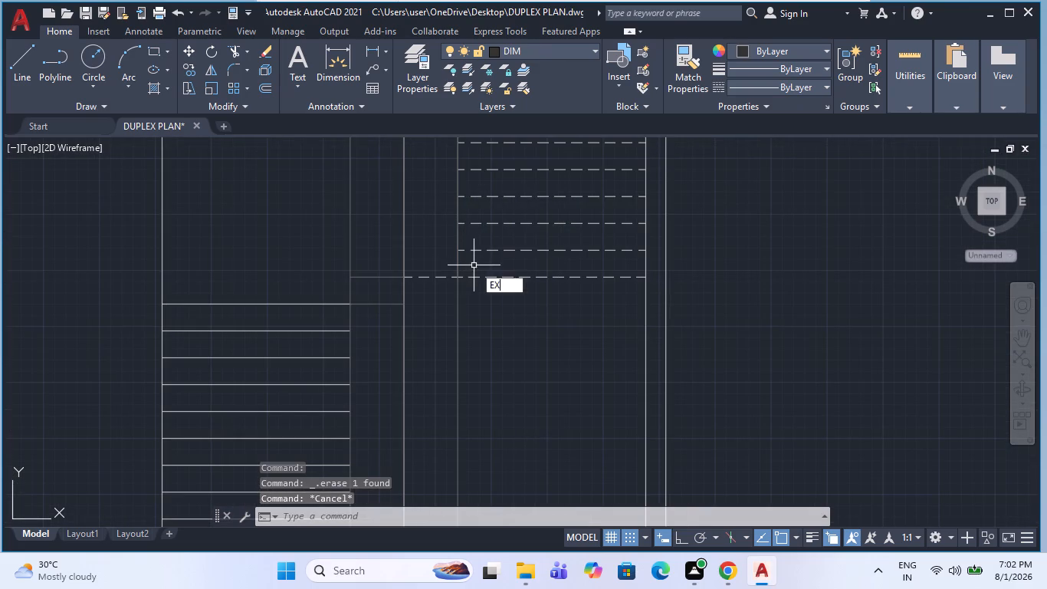
pyautogui.press('space')
pyautogui.click(472, 251)
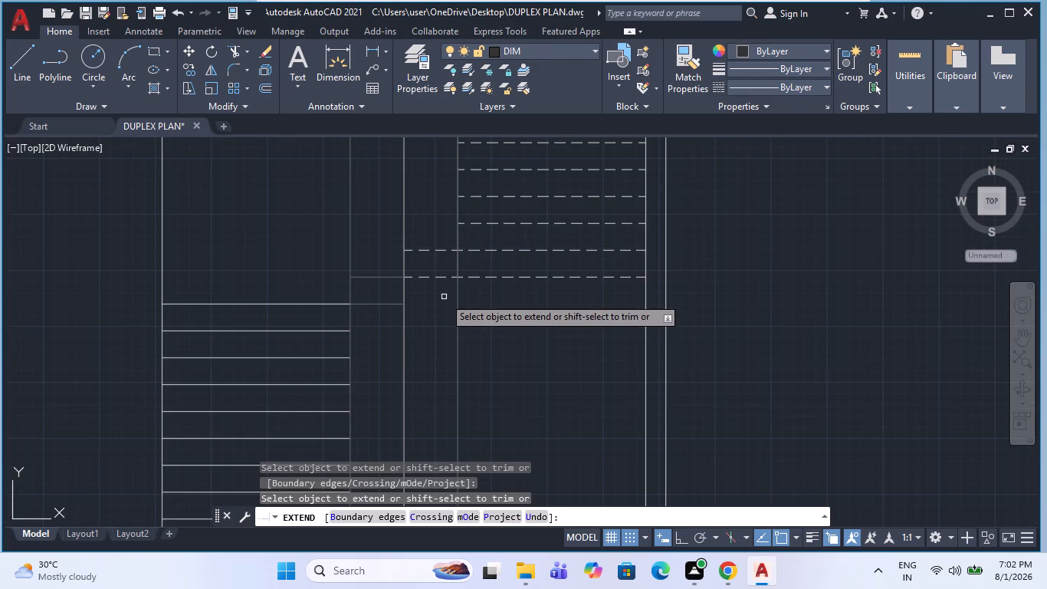
pyautogui.press('Escape')
pyautogui.press('Escape')
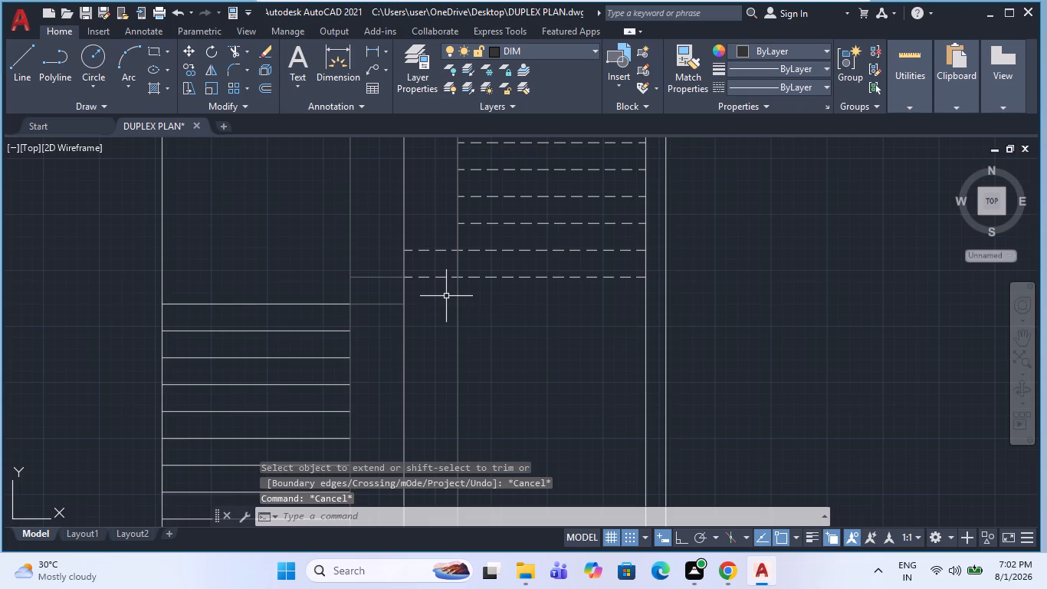
# Trim the first-floor dashed landing line beyond the right-hand construction line, keeping the short piece beside the middle line.
pyautogui.press('t')
pyautogui.press('r')
pyautogui.press('space')
pyautogui.click(490, 281)
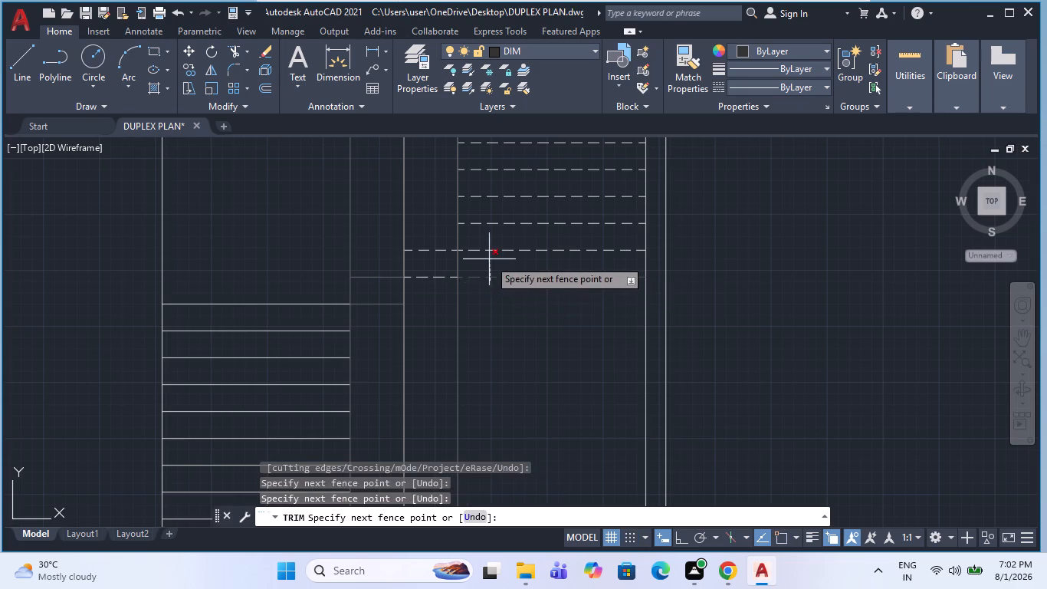
pyautogui.click(489, 259)
pyautogui.press('Escape')
pyautogui.scroll(-1, 463, 318)
pyautogui.press('Escape')
pyautogui.scroll(1, 445, 299)
pyautogui.press('Escape')
# Erase the three long vertical stair construction lines that run up past the roof.
pyautogui.scroll(-3, 438, 321)
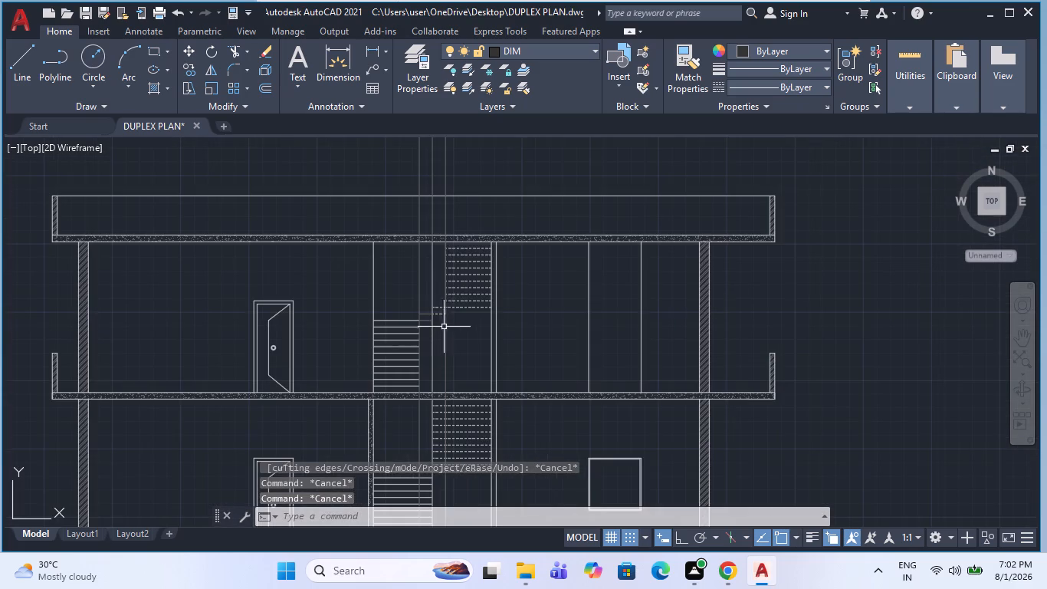
pyautogui.press('Escape')
pyautogui.scroll(-2, 435, 293)
pyautogui.scroll(2, 451, 214)
pyautogui.click(464, 214)
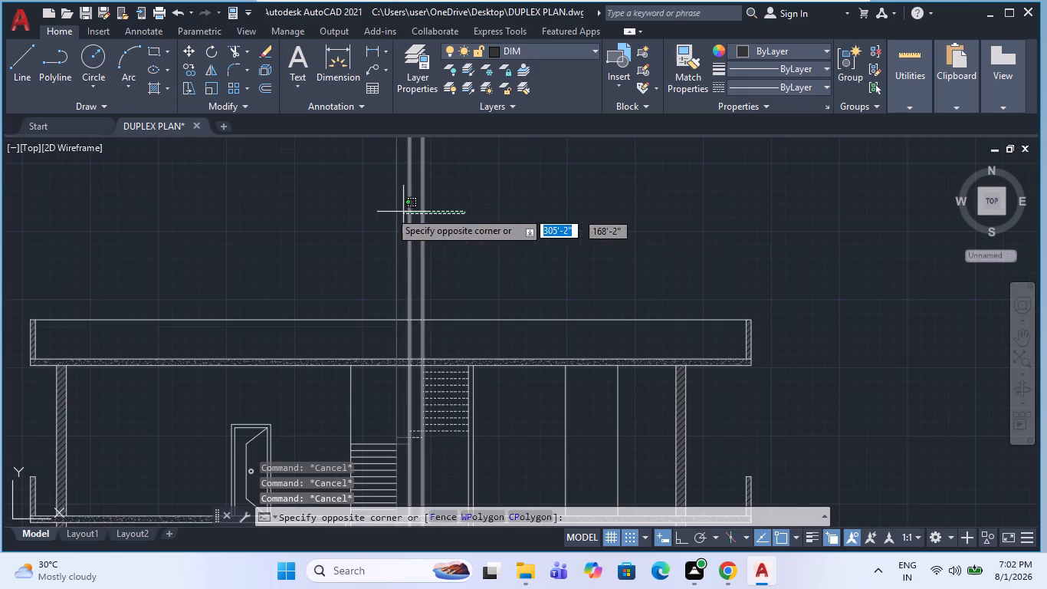
pyautogui.click(376, 212)
pyautogui.press('Delete')
# Draw a vertical line along the inner ends of the first-floor lower-flight treads, from the gap's upper line to the floor slab.
pyautogui.scroll(-2, 418, 224)
pyautogui.scroll(3, 402, 288)
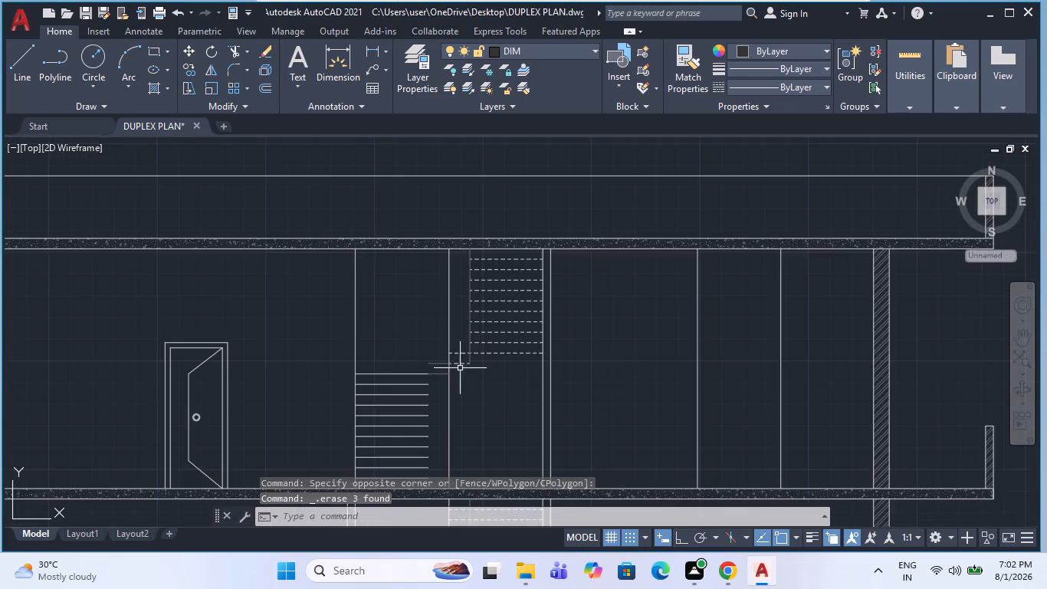
pyautogui.scroll(2, 460, 368)
pyautogui.press('Escape')
pyautogui.press('l')
pyautogui.press('space')
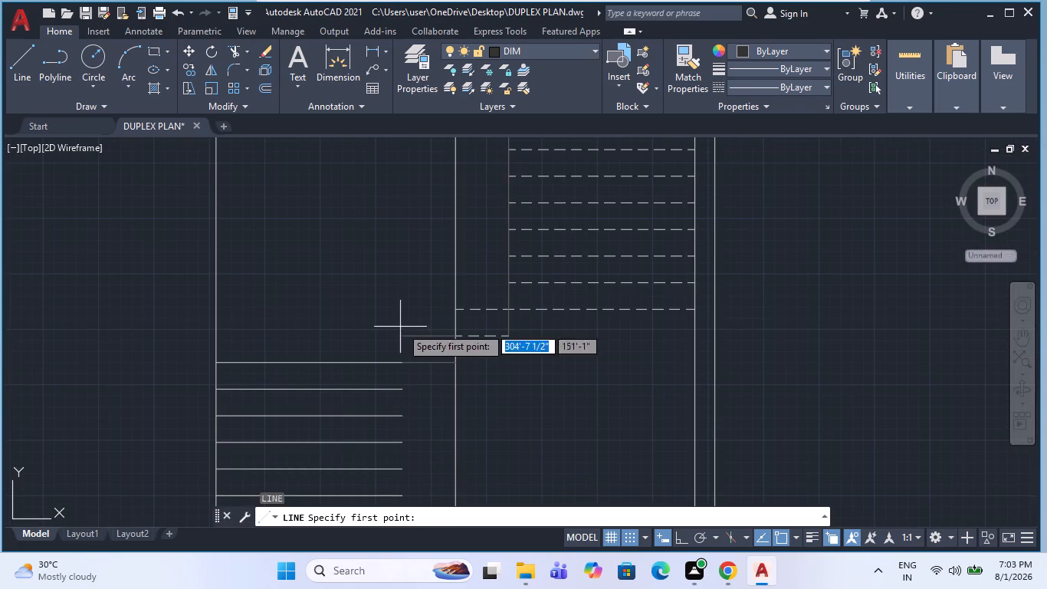
pyautogui.click(405, 338)
pyautogui.scroll(-2, 398, 285)
pyautogui.scroll(1, 401, 410)
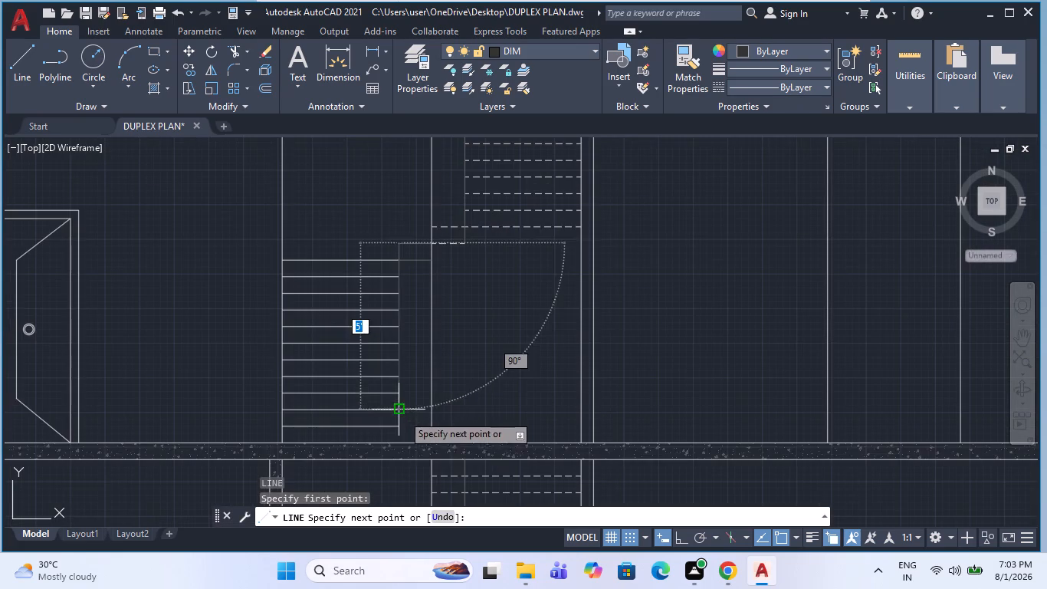
pyautogui.click(398, 441)
pyautogui.press('Escape')
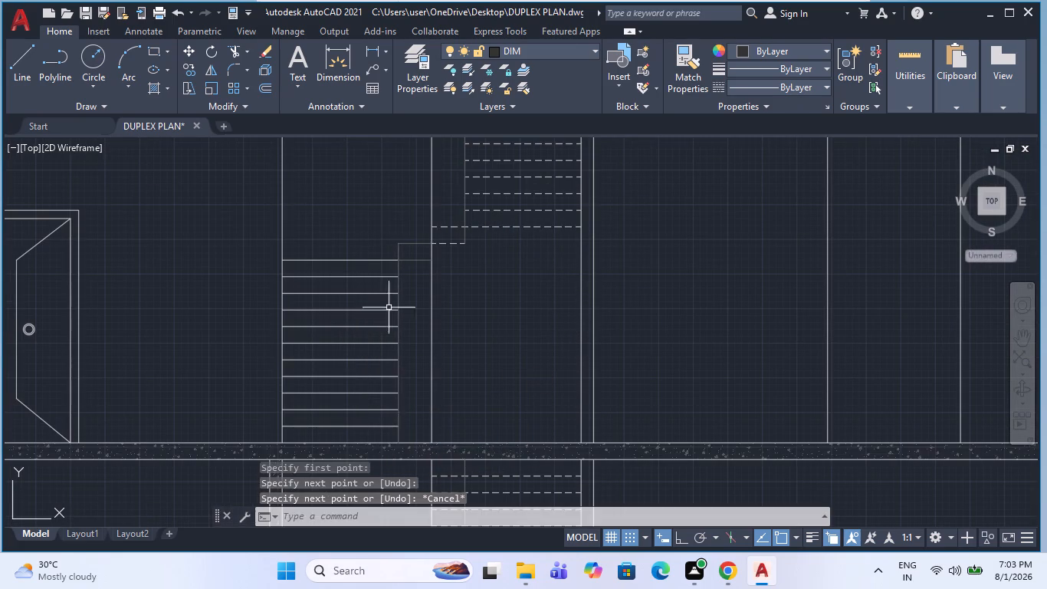
# Trim the first-floor middle vertical line below the stepped landing and above the lowest full-width dashed tread, leaving a short riser.
pyautogui.scroll(-2, 405, 272)
pyautogui.scroll(1, 408, 245)
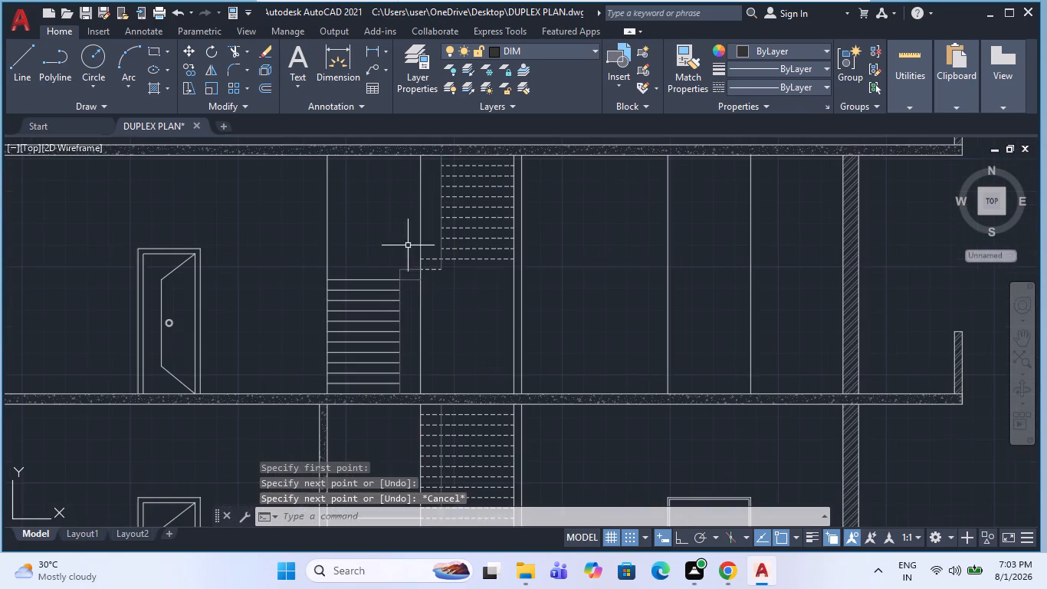
pyautogui.press('Escape')
pyautogui.press('Escape')
pyautogui.write('TR')
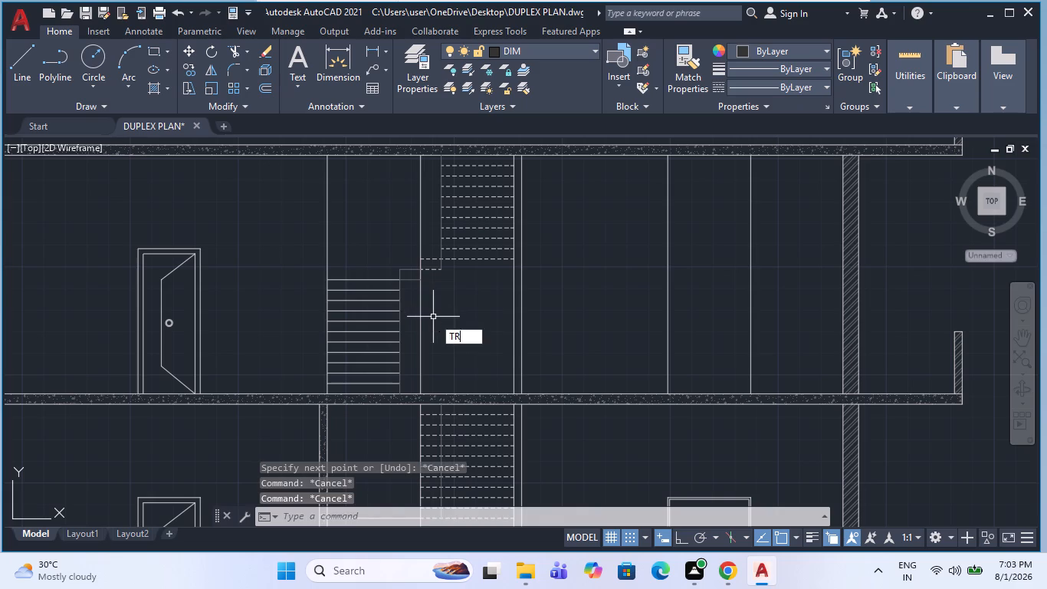
pyautogui.press('space')
pyautogui.click(420, 325)
pyautogui.press('Escape')
pyautogui.scroll(-2, 446, 276)
pyautogui.press('Escape')
pyautogui.scroll(1, 443, 278)
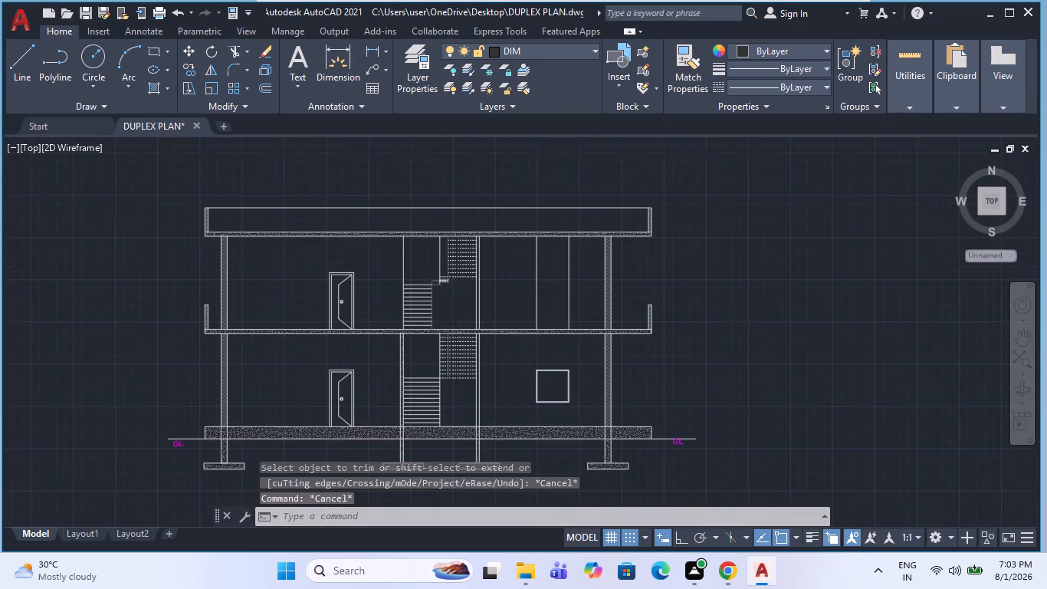
pyautogui.scroll(2, 442, 278)
pyautogui.press('space')
pyautogui.click(428, 258)
pyautogui.press('Escape')
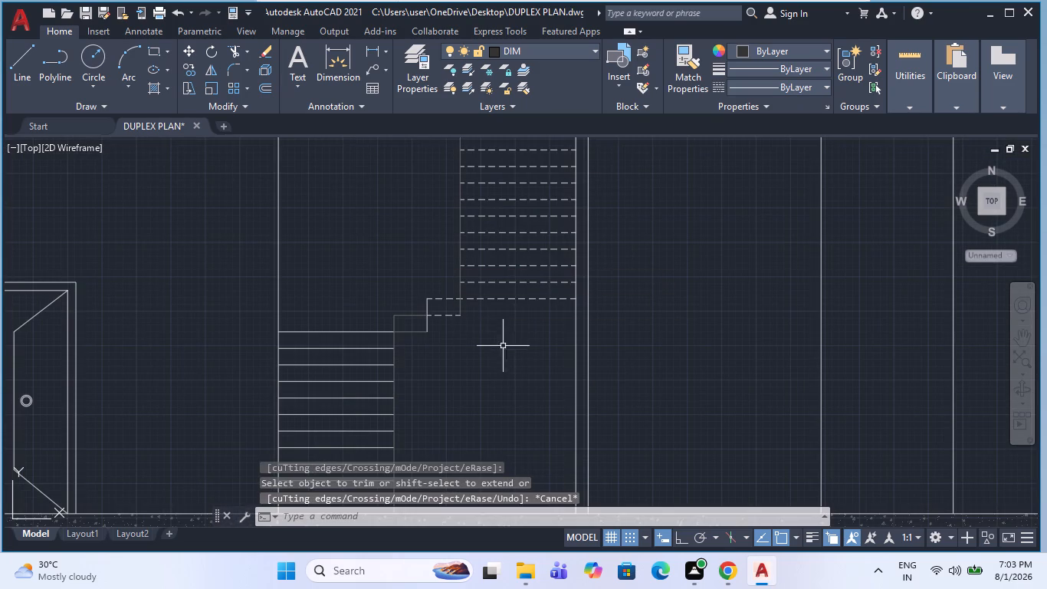
pyautogui.scroll(1, 458, 331)
pyautogui.press('Escape')
pyautogui.scroll(-5, 438, 312)
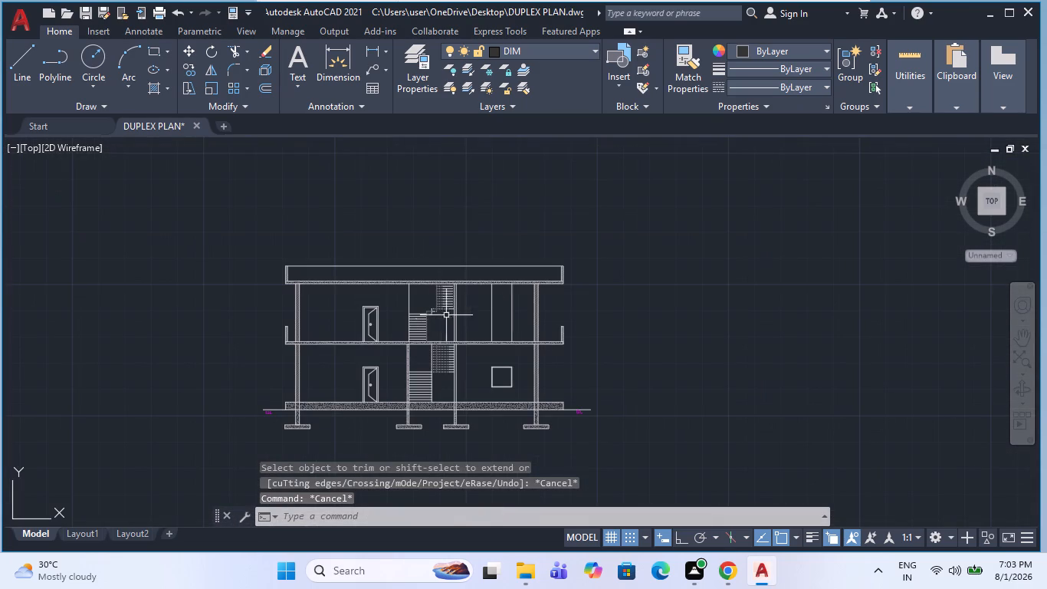
# Move the entire section drawing to layer 0.
pyautogui.click(592, 444)
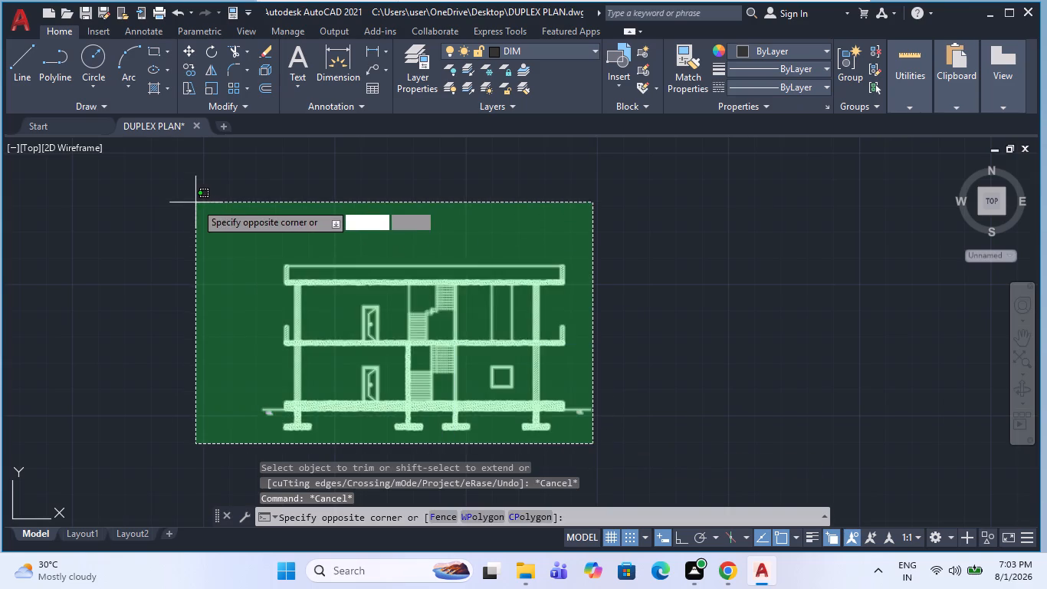
pyautogui.click(194, 203)
pyautogui.click(468, 45)
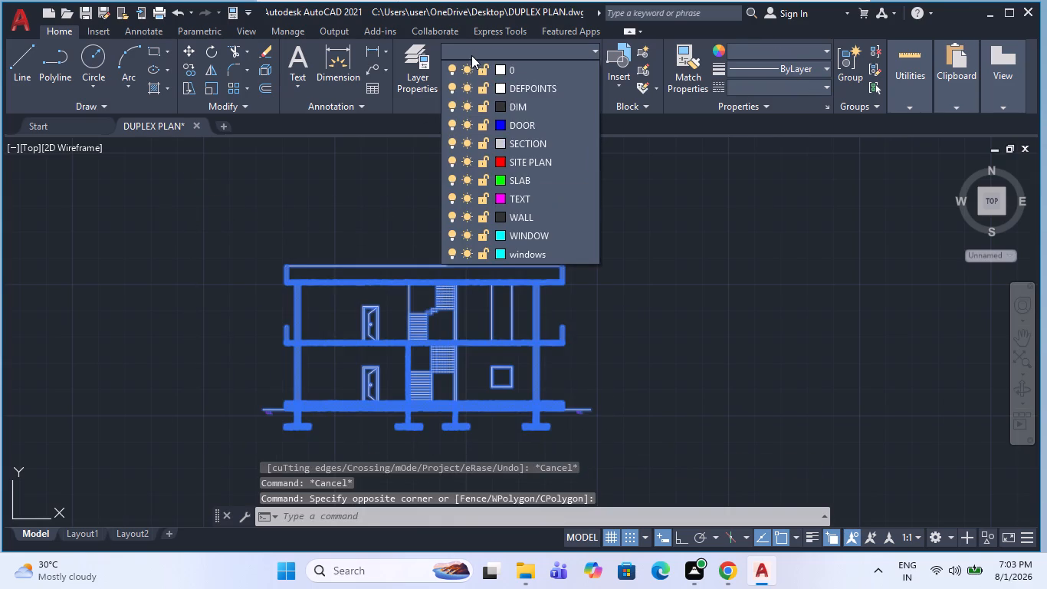
pyautogui.click(518, 76)
pyautogui.press('Escape')
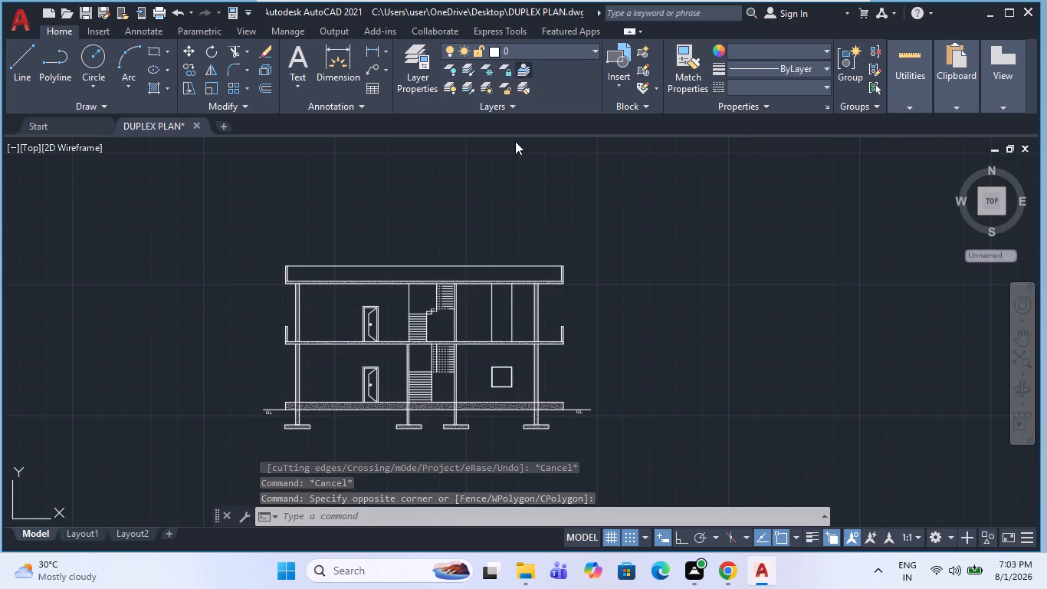
pyautogui.press('Escape')
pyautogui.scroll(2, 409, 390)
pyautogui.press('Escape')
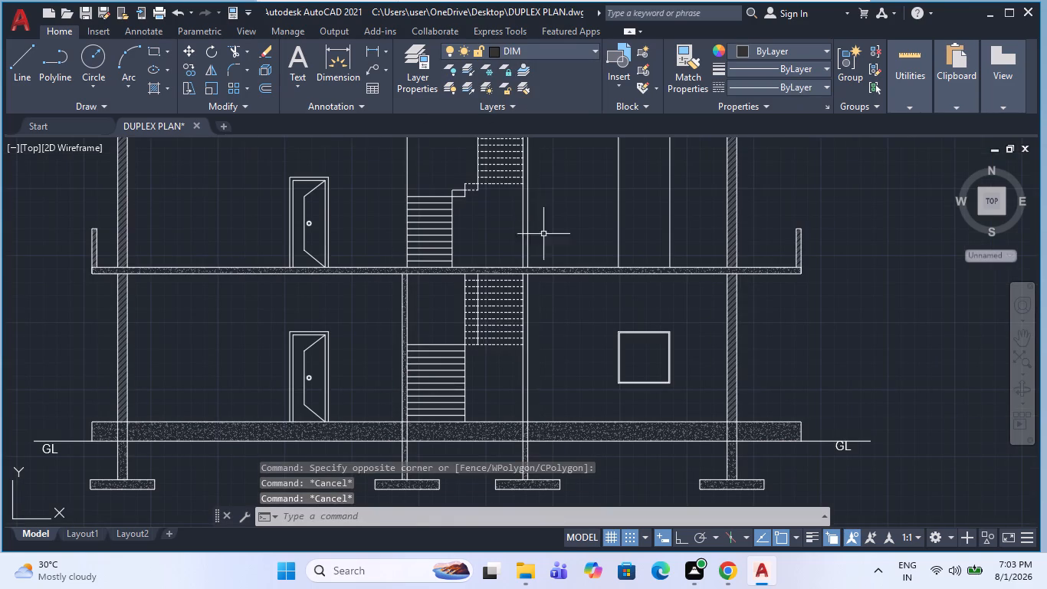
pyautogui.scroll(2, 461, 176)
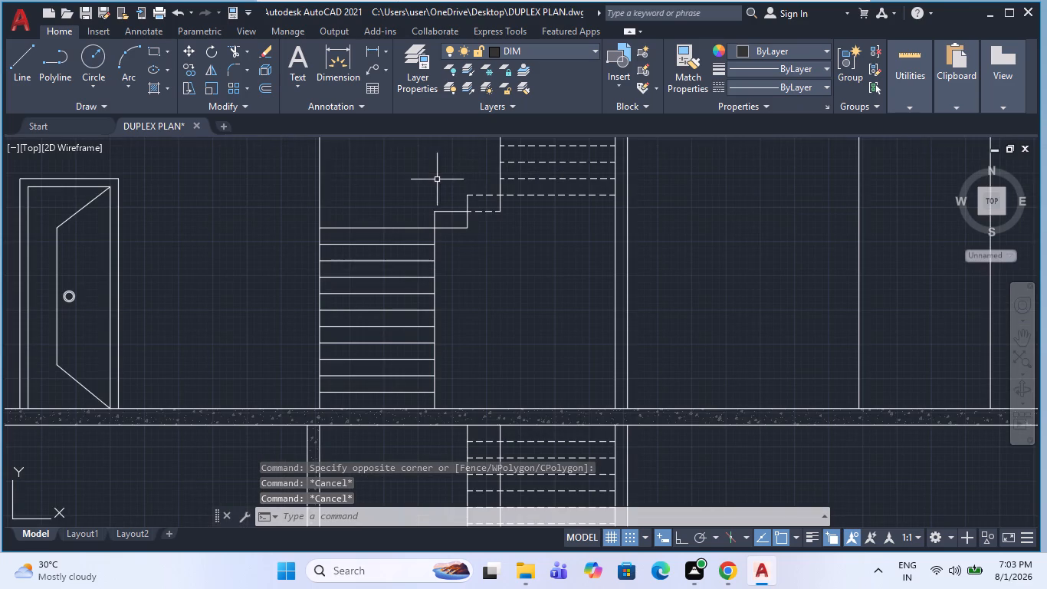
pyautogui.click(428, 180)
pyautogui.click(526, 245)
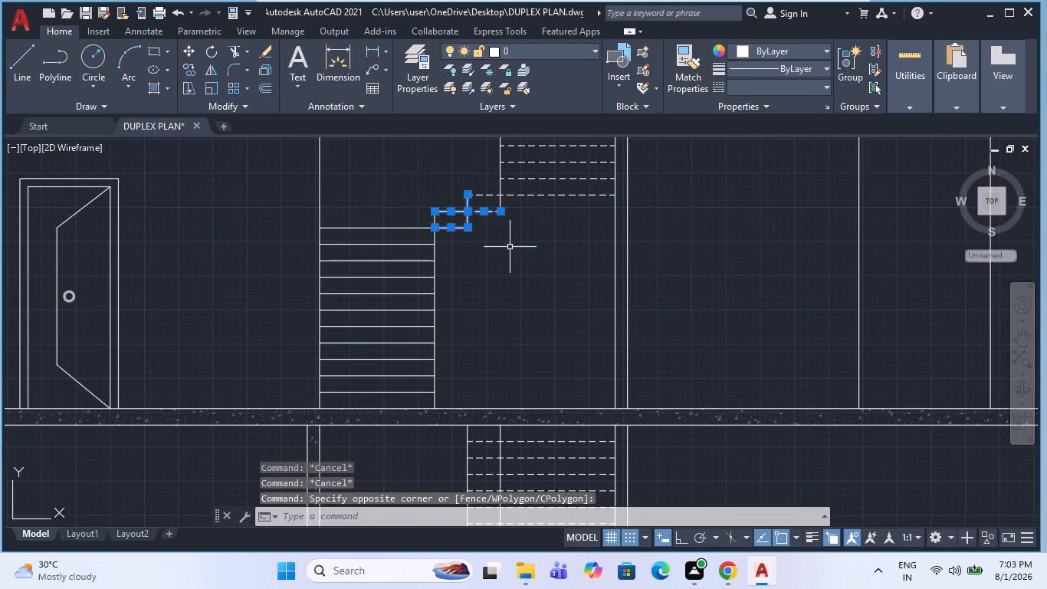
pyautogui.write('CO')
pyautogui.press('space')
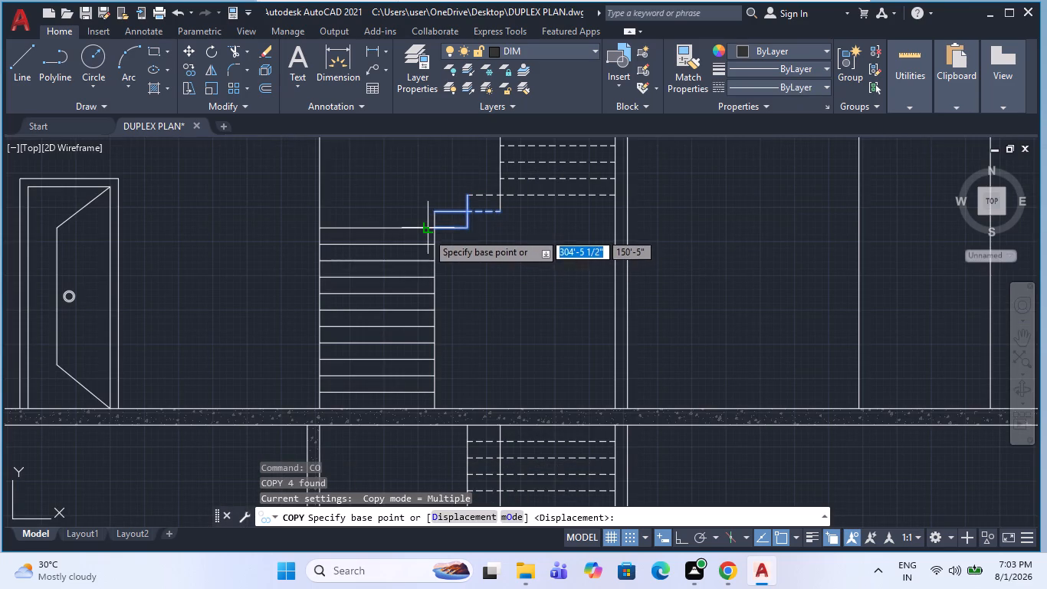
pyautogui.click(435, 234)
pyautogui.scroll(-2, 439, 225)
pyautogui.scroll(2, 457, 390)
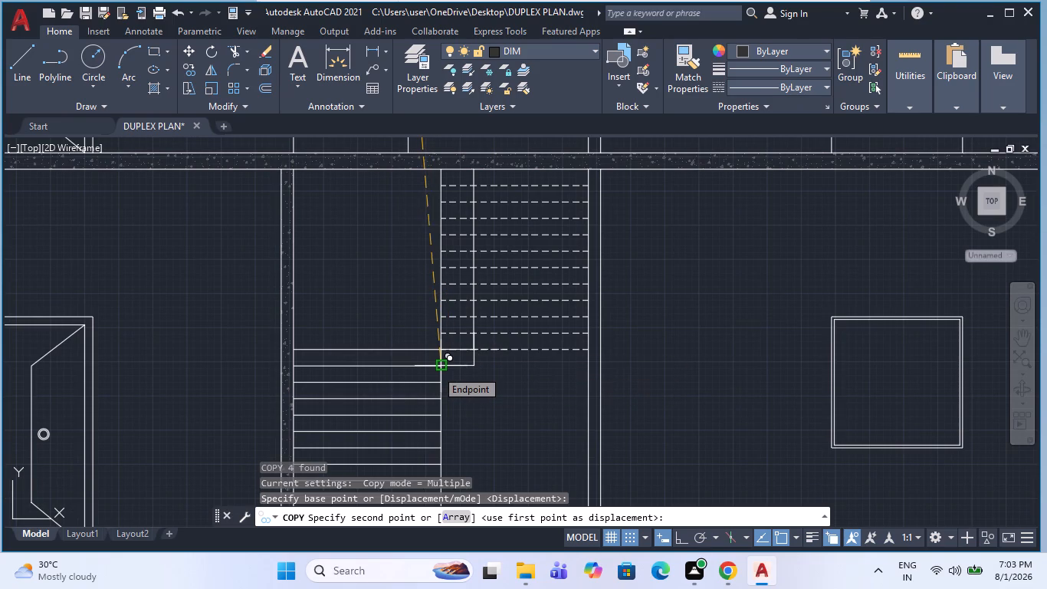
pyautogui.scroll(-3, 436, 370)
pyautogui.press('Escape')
# Erase the entire ground-floor staircase in the section: lower-flight treads, vertical stair lines and all dashed upper-flight treads.
pyautogui.scroll(1, 449, 377)
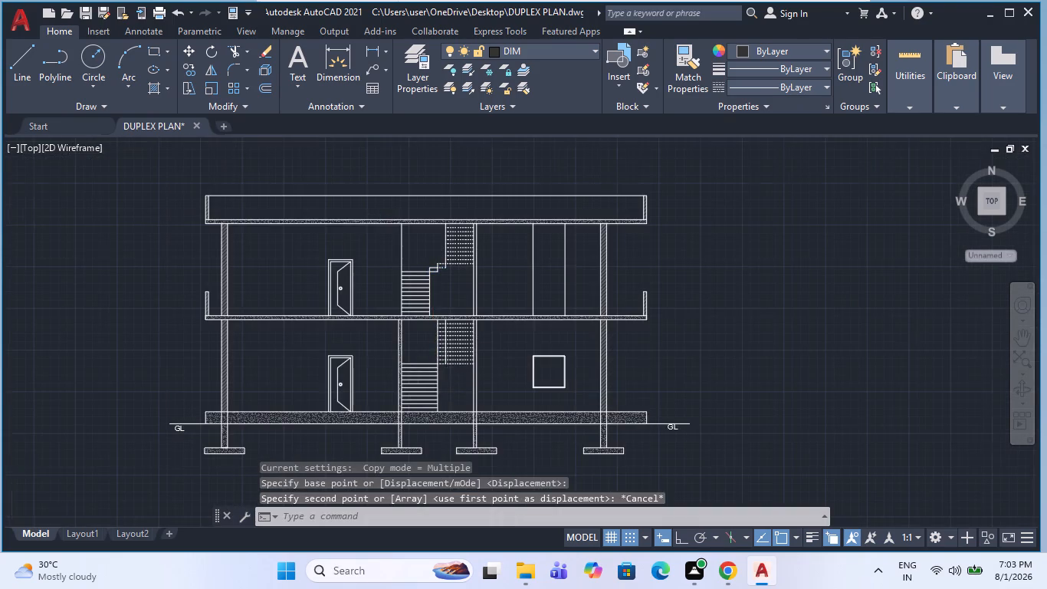
pyautogui.scroll(1, 449, 377)
pyautogui.scroll(-1, 454, 367)
pyautogui.scroll(2, 449, 426)
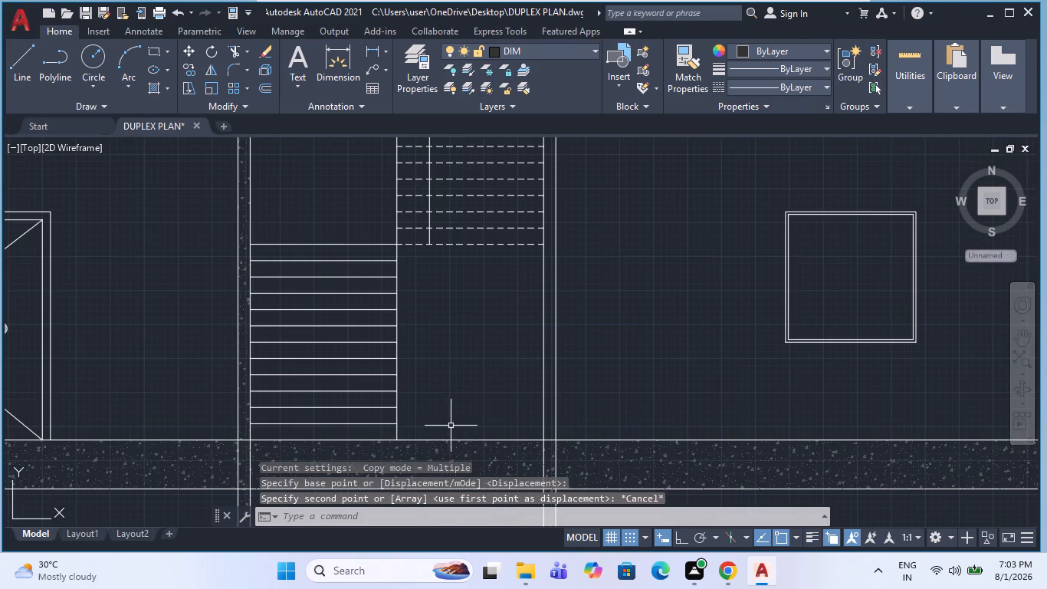
pyautogui.click(451, 431)
pyautogui.click(332, 223)
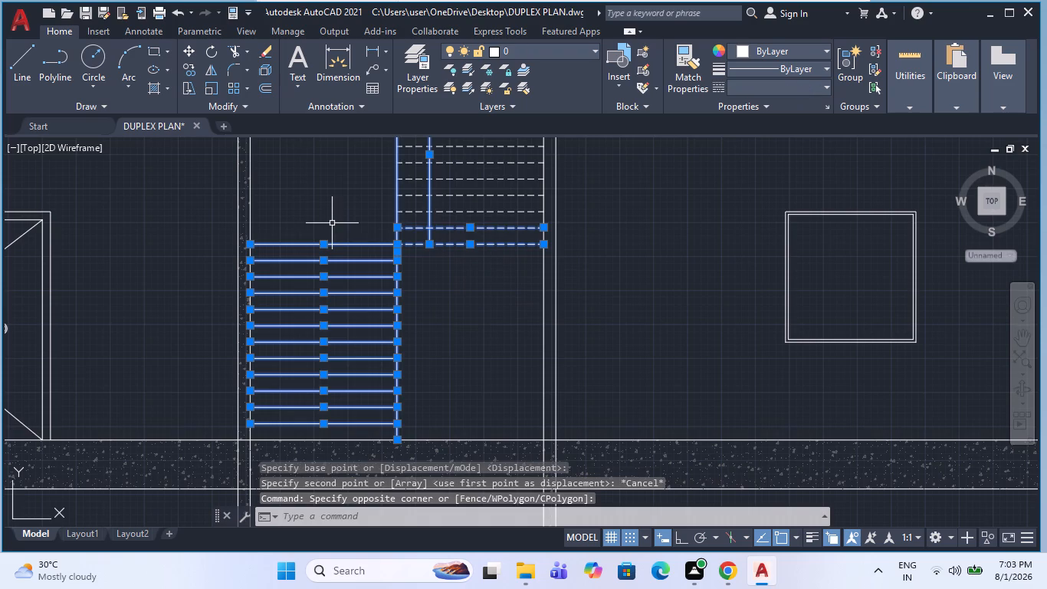
pyautogui.press('Delete')
pyautogui.scroll(-2, 397, 333)
pyautogui.click(416, 320)
pyautogui.scroll(2, 383, 264)
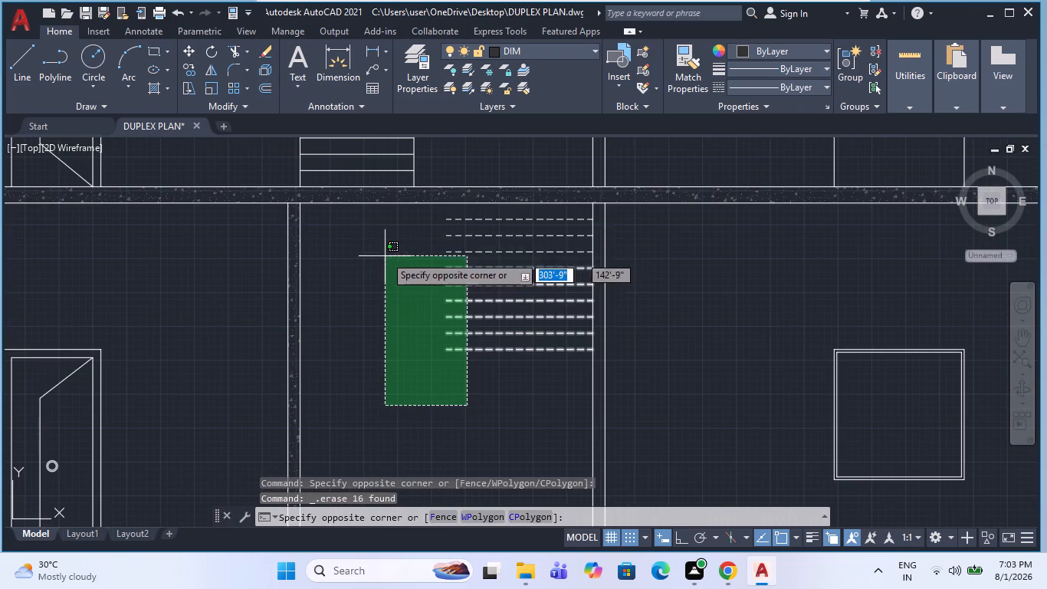
pyautogui.click(380, 216)
pyautogui.press('Delete')
pyautogui.scroll(-3, 428, 360)
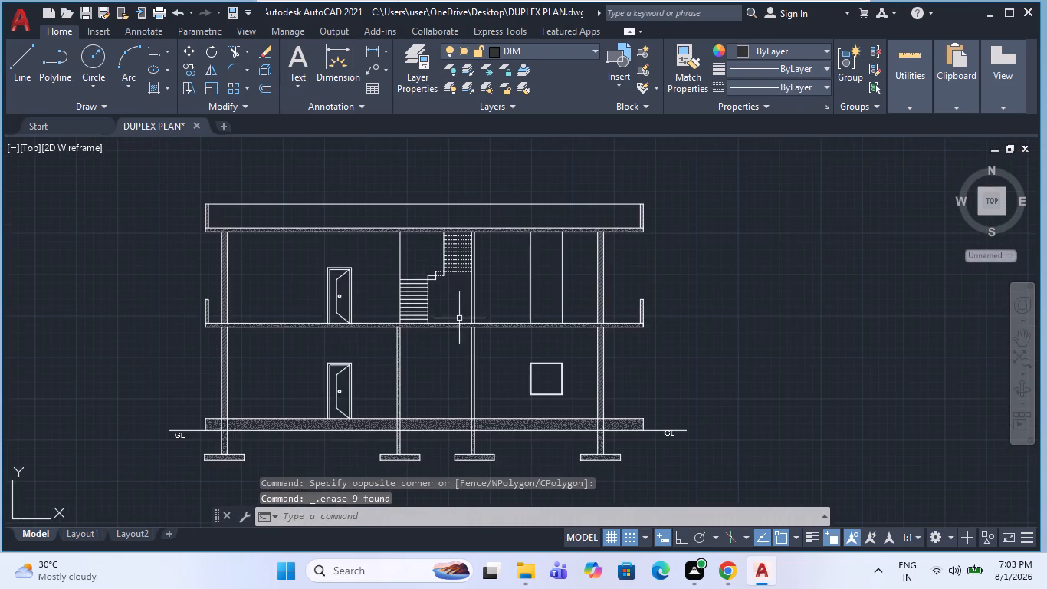
# Copy the complete first-floor staircase down to the ground floor, from the first-floor slab corner to the matching corner on the plinth top.
pyautogui.scroll(3, 459, 318)
pyautogui.click(471, 328)
pyautogui.scroll(-1, 444, 331)
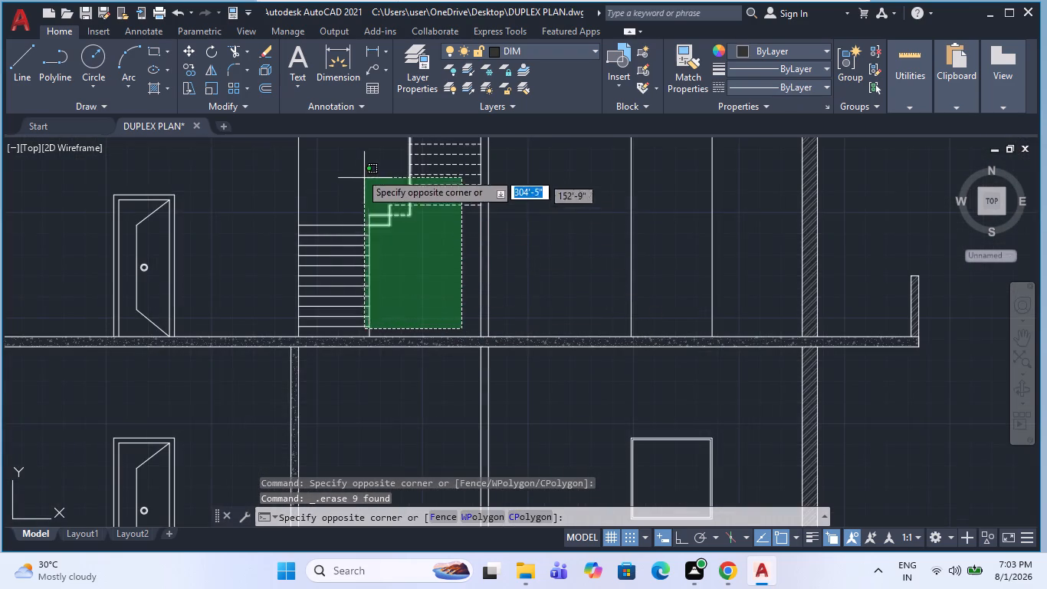
pyautogui.scroll(-2, 350, 239)
pyautogui.scroll(2, 345, 192)
pyautogui.click(345, 192)
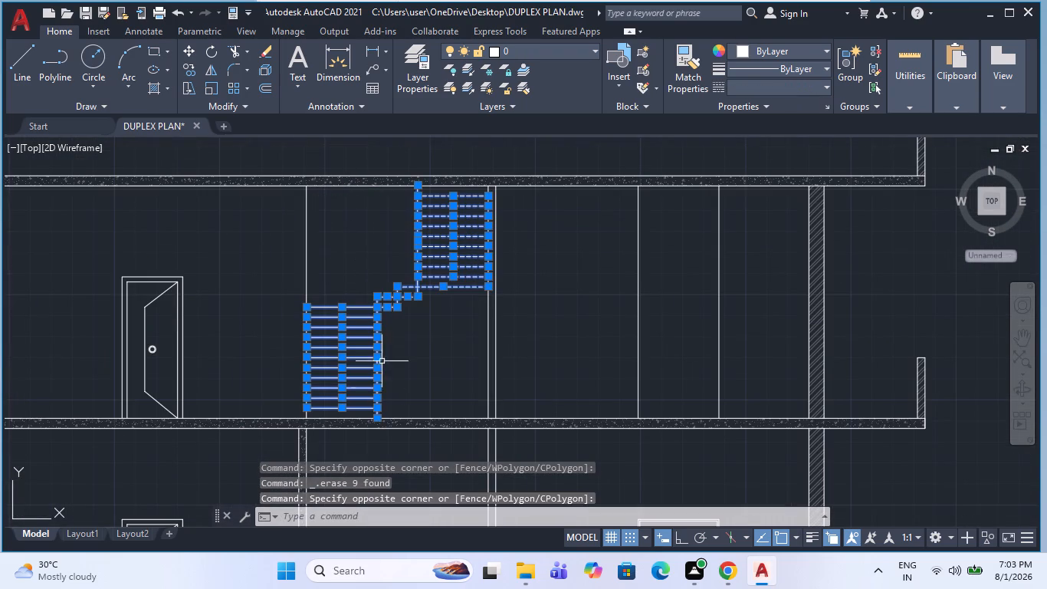
pyautogui.press('c')
pyautogui.press('o')
pyautogui.press('space')
pyautogui.click(307, 418)
pyautogui.scroll(-2, 312, 377)
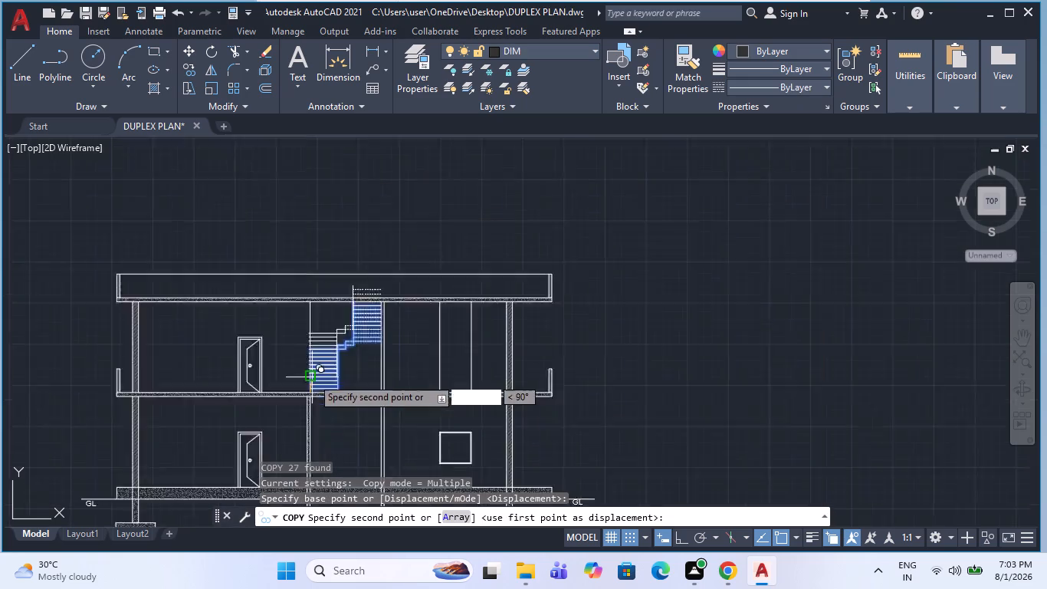
pyautogui.scroll(-2, 312, 377)
pyautogui.scroll(4, 311, 428)
pyautogui.click(310, 384)
pyautogui.press('Escape')
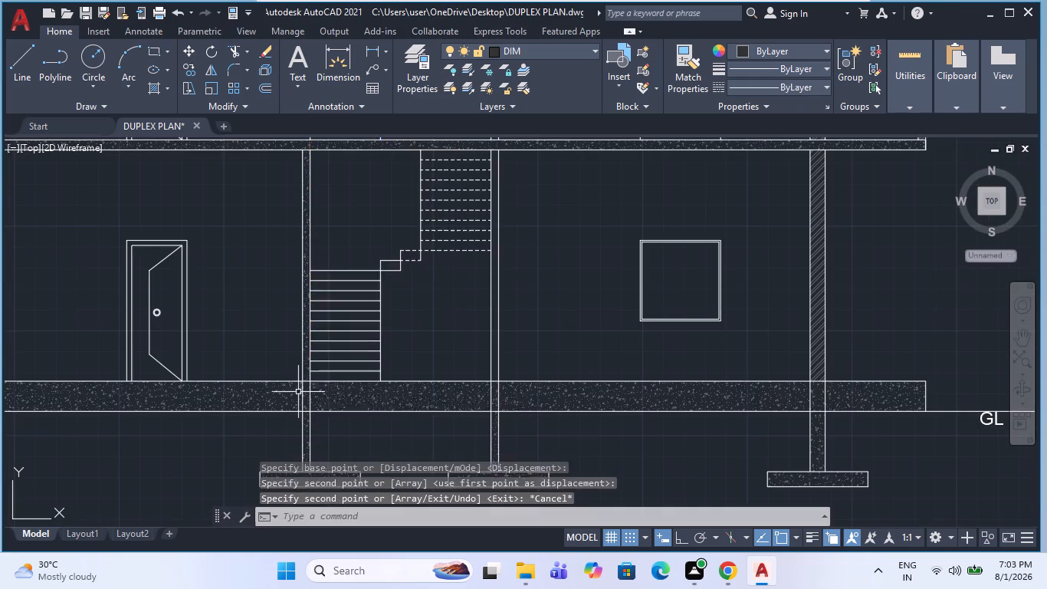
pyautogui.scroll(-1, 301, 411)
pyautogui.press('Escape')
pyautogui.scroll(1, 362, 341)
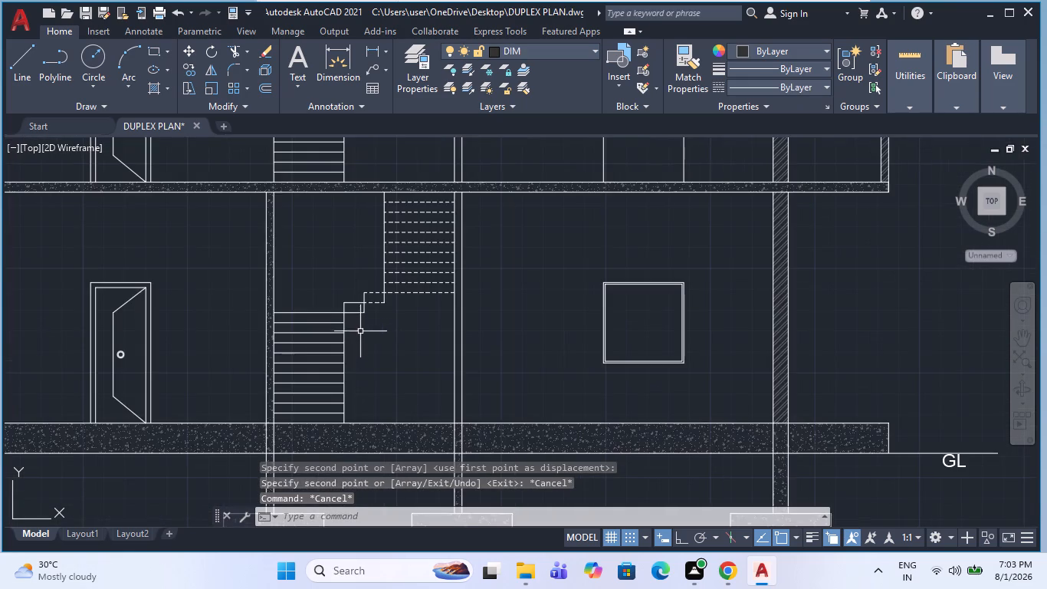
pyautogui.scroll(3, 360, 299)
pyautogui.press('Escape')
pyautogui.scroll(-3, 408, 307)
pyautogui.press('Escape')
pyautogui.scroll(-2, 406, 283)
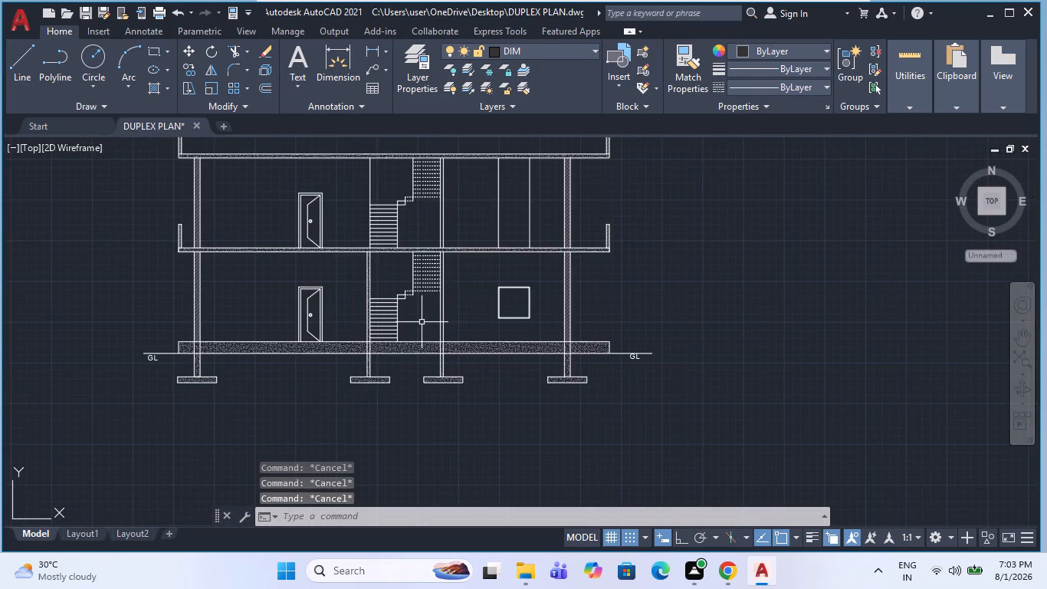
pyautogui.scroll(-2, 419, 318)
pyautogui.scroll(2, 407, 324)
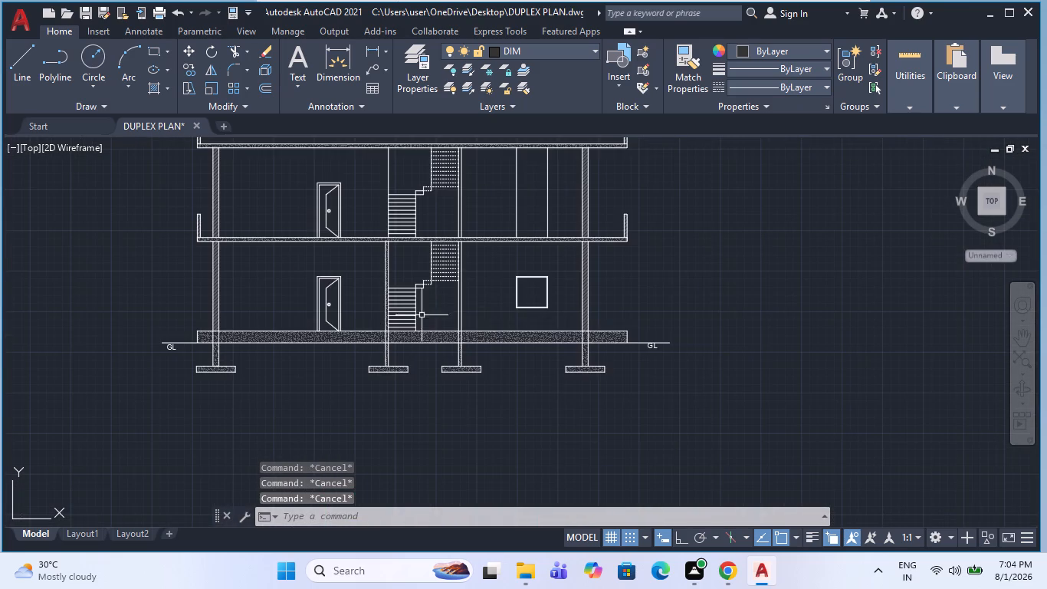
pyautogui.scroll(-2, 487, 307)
# Erase the two full-height vertical lines on the first floor above the ground-floor window.
pyautogui.moveTo(510, 311); pyautogui.dragTo(461, 291, button='middle')
pyautogui.scroll(3, 452, 288)
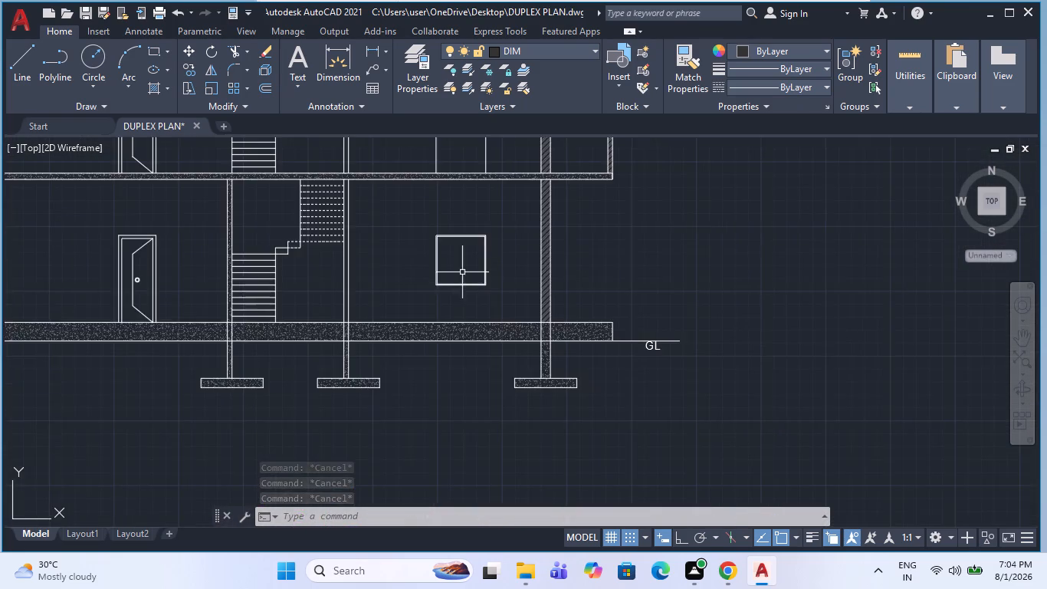
pyautogui.press('Escape')
pyautogui.scroll(-2, 470, 294)
pyautogui.scroll(3, 484, 235)
pyautogui.click(486, 233)
pyautogui.click(315, 186)
pyautogui.scroll(-1, 354, 243)
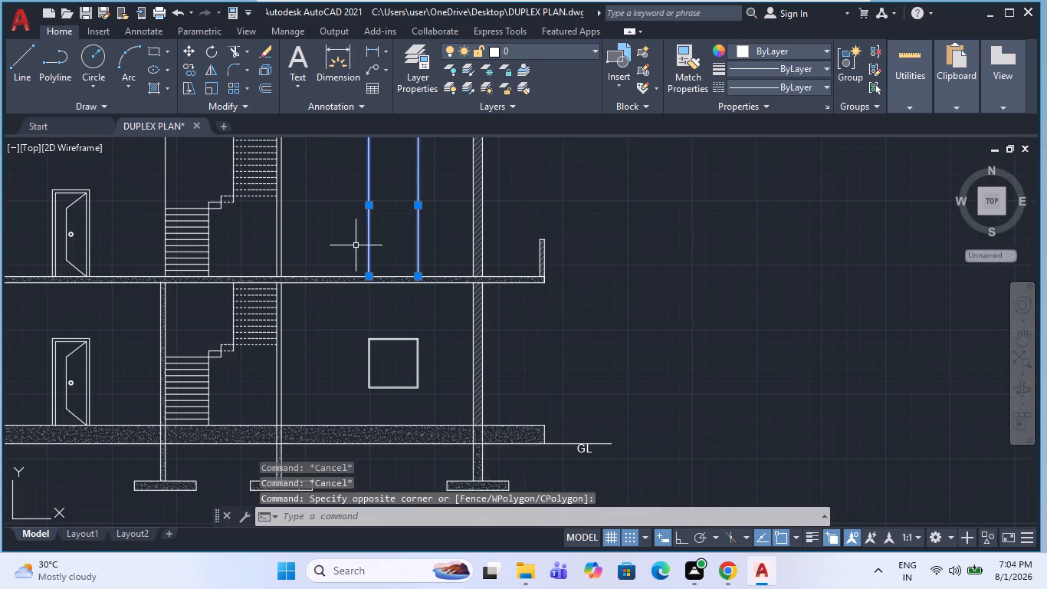
pyautogui.press('Delete')
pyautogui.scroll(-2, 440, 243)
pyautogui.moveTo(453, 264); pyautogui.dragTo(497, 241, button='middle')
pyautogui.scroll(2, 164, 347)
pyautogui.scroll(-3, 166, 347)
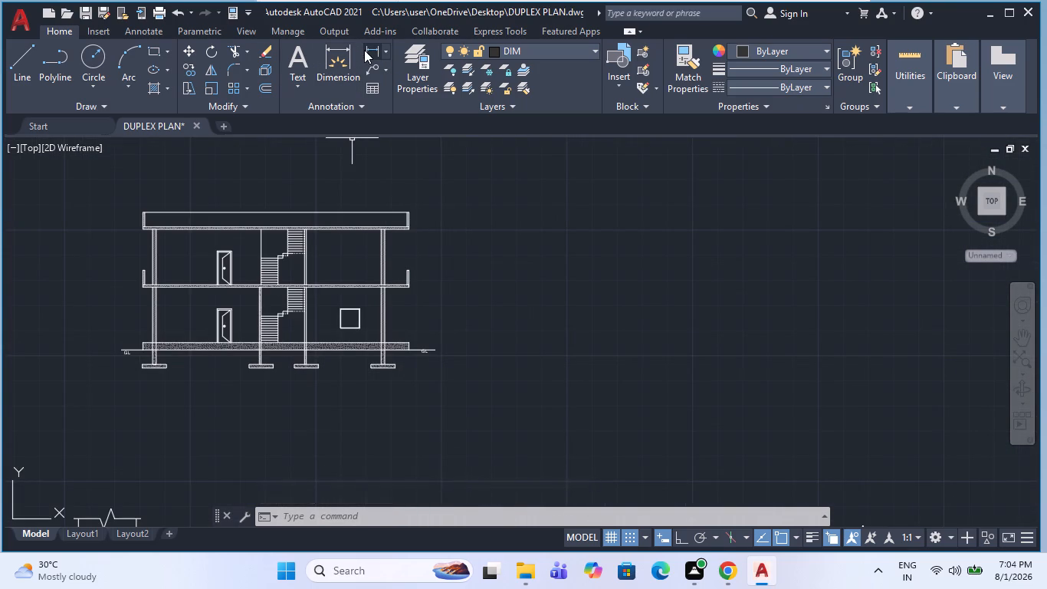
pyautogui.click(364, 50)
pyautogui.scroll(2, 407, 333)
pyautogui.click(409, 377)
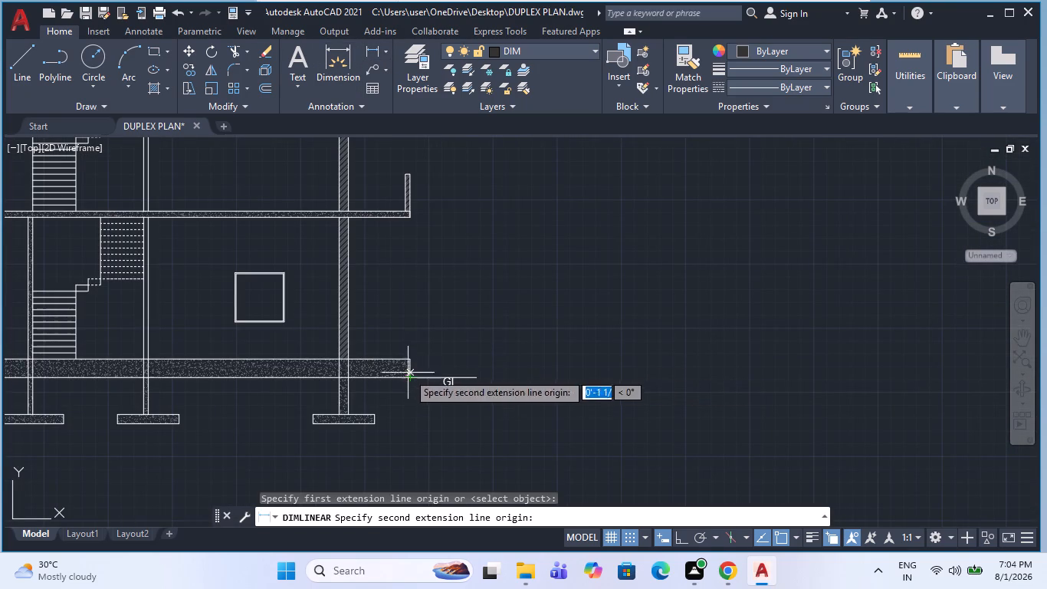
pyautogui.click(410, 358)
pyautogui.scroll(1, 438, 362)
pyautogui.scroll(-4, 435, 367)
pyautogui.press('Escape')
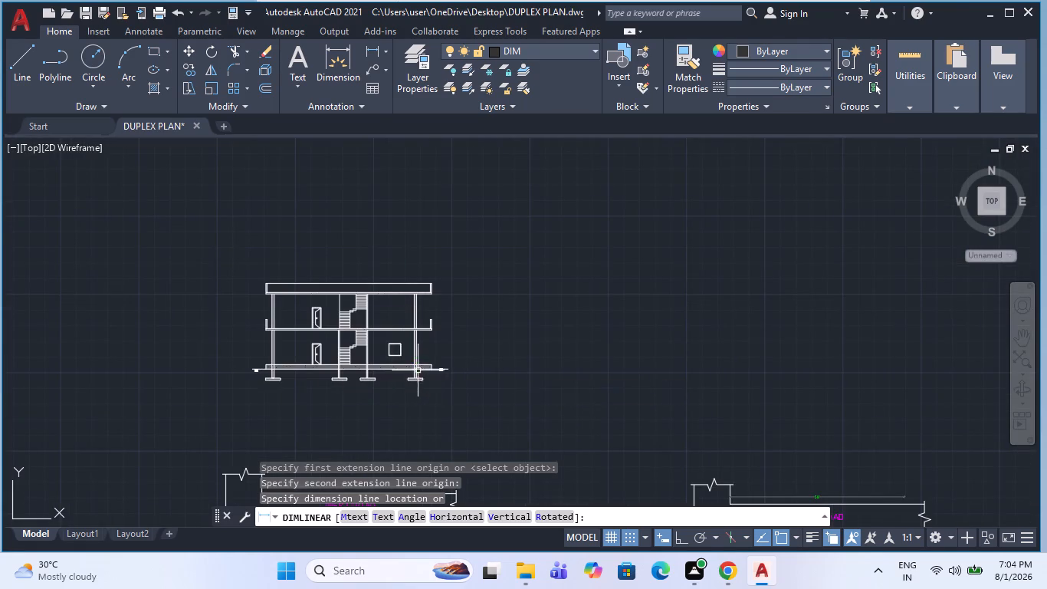
# Add a vertical linear dimension for the plinth height, from ground line to plinth top, outside the section's left end.
pyautogui.scroll(3, 277, 371)
pyautogui.press('space')
pyautogui.click(227, 369)
pyautogui.click(231, 344)
pyautogui.scroll(1, 219, 349)
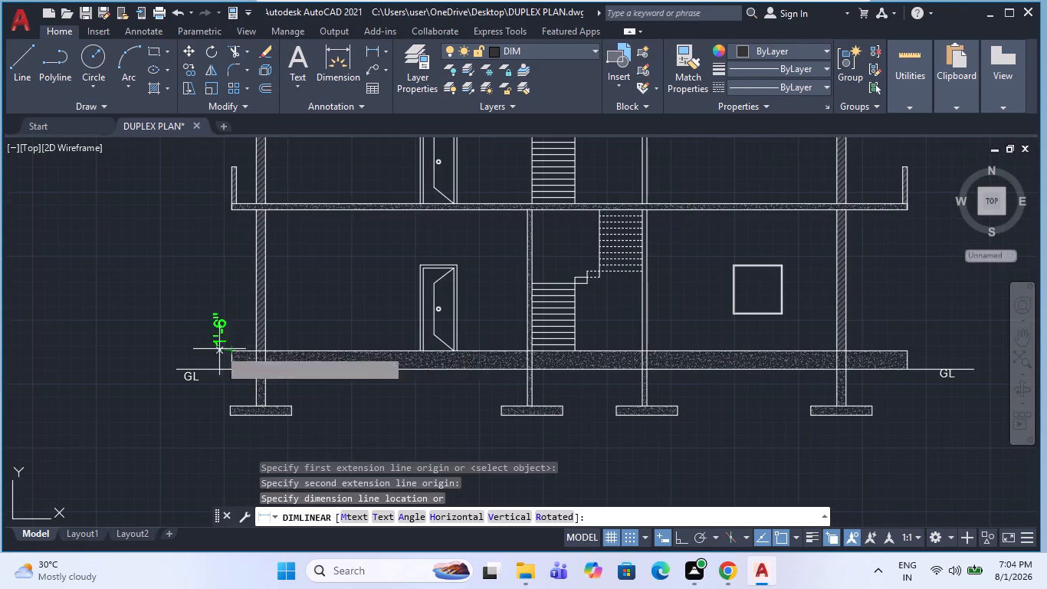
pyautogui.scroll(1, 219, 349)
pyautogui.click(189, 367)
# Dimension the ground-floor height from plinth top to first-floor slab top, in line with the plinth dimension.
pyautogui.press('space')
pyautogui.click(245, 357)
pyautogui.scroll(-2, 245, 357)
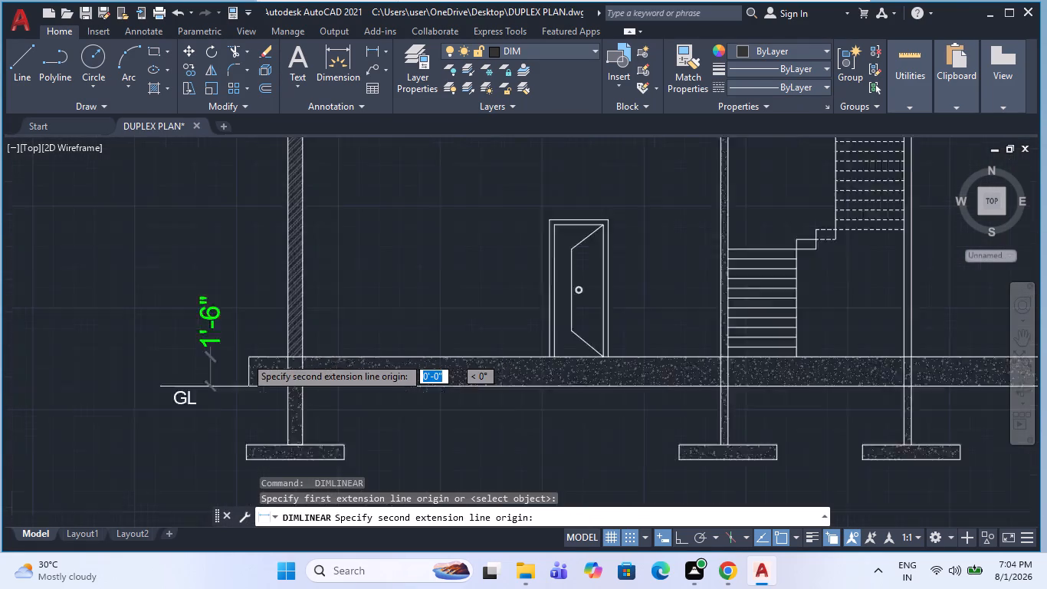
pyautogui.click(245, 206)
pyautogui.scroll(3, 228, 354)
pyautogui.click(212, 363)
pyautogui.scroll(-3, 229, 386)
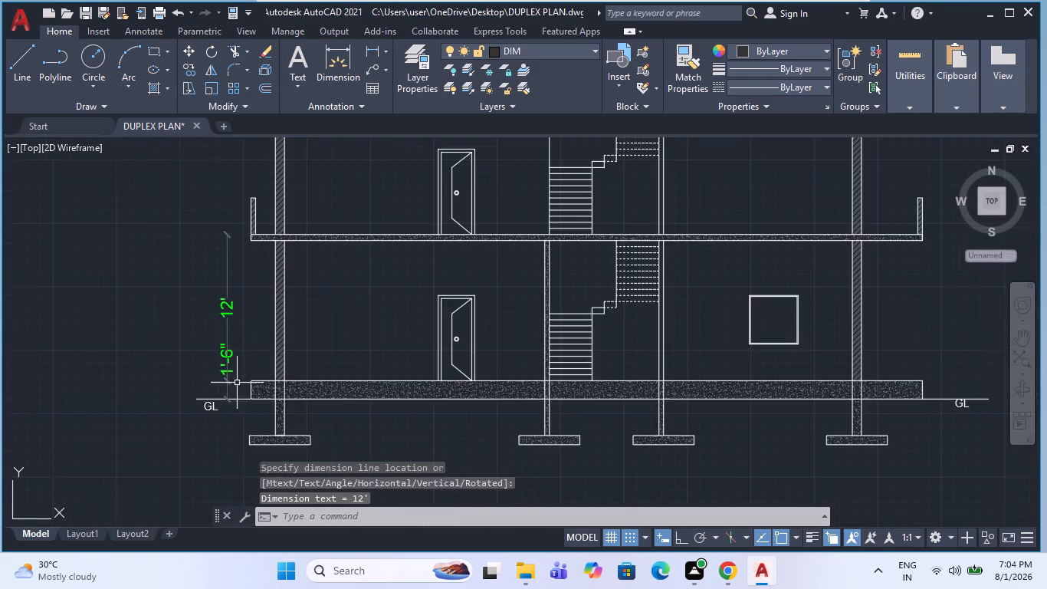
# Dimension the first-floor height from first-floor slab top to roof slab top, aligned with the floor dimension below.
pyautogui.scroll(2, 255, 225)
pyautogui.press('space')
pyautogui.click(238, 248)
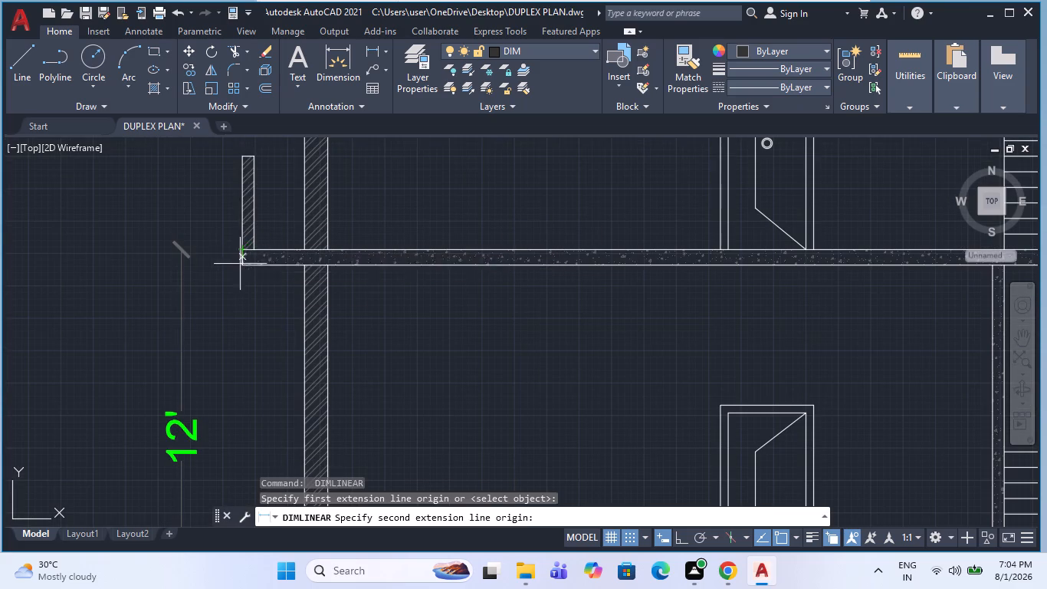
pyautogui.scroll(-5, 245, 281)
pyautogui.scroll(3, 253, 209)
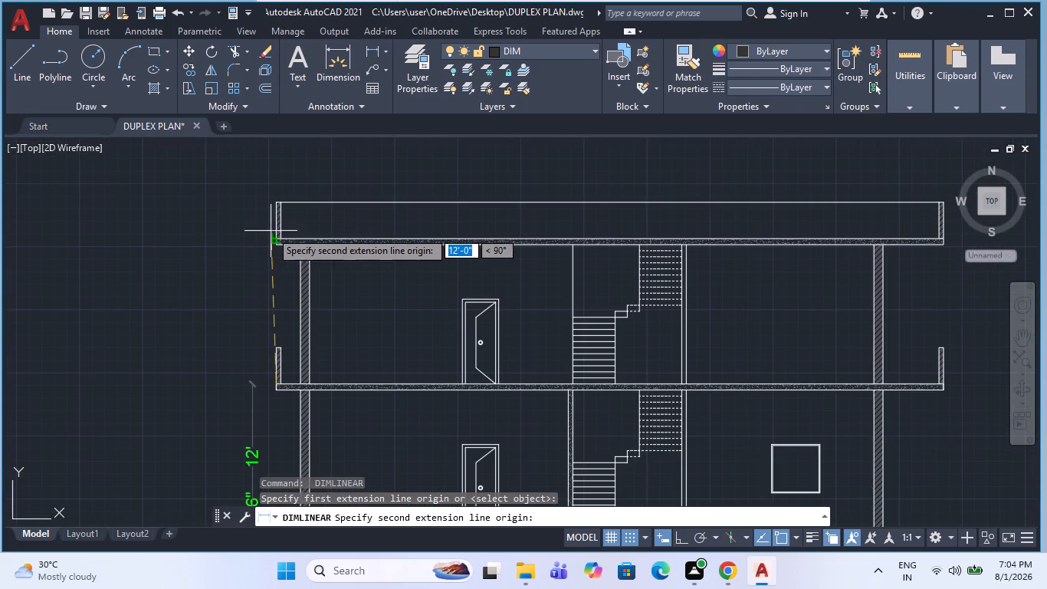
pyautogui.click(274, 235)
pyautogui.scroll(1, 252, 374)
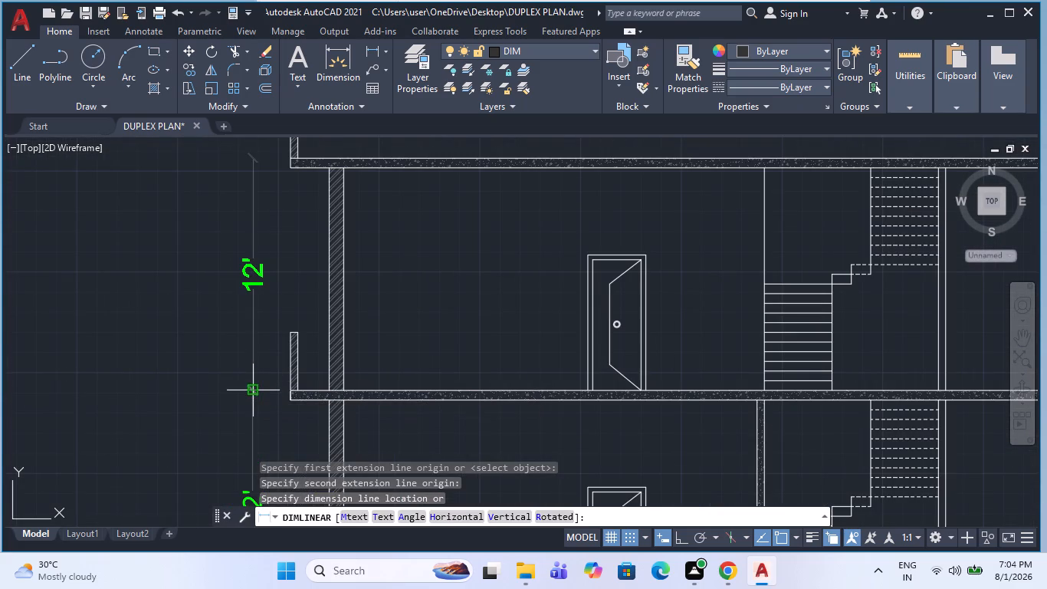
pyautogui.click(250, 390)
# Dimension the roof parapet's height from roof slab top to parapet top, continuing the same vertical dimension line.
pyautogui.scroll(-1, 258, 390)
pyautogui.press('space')
pyautogui.scroll(2, 276, 214)
pyautogui.click(284, 291)
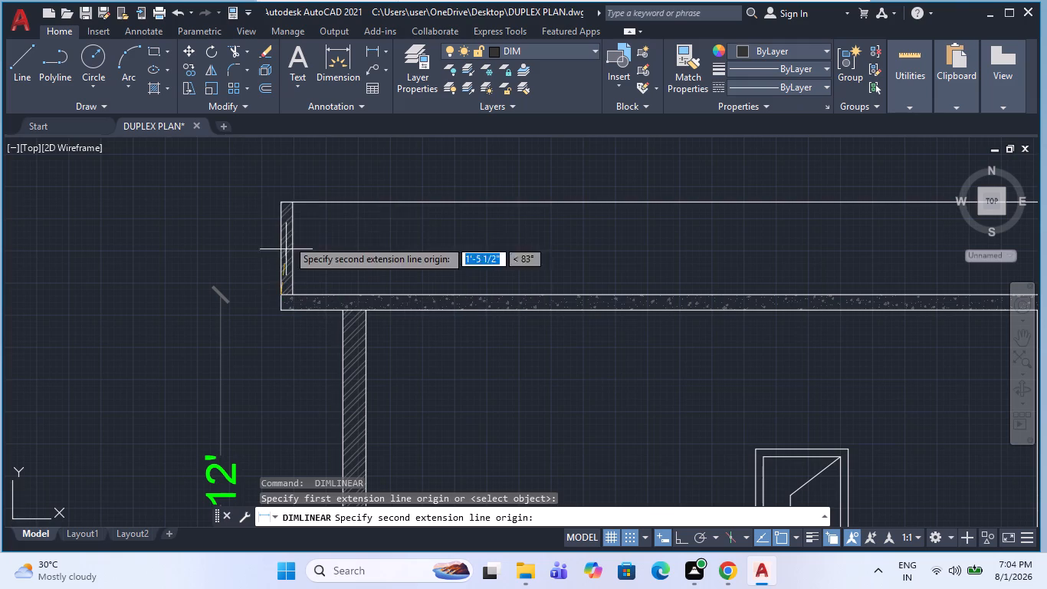
pyautogui.click(284, 199)
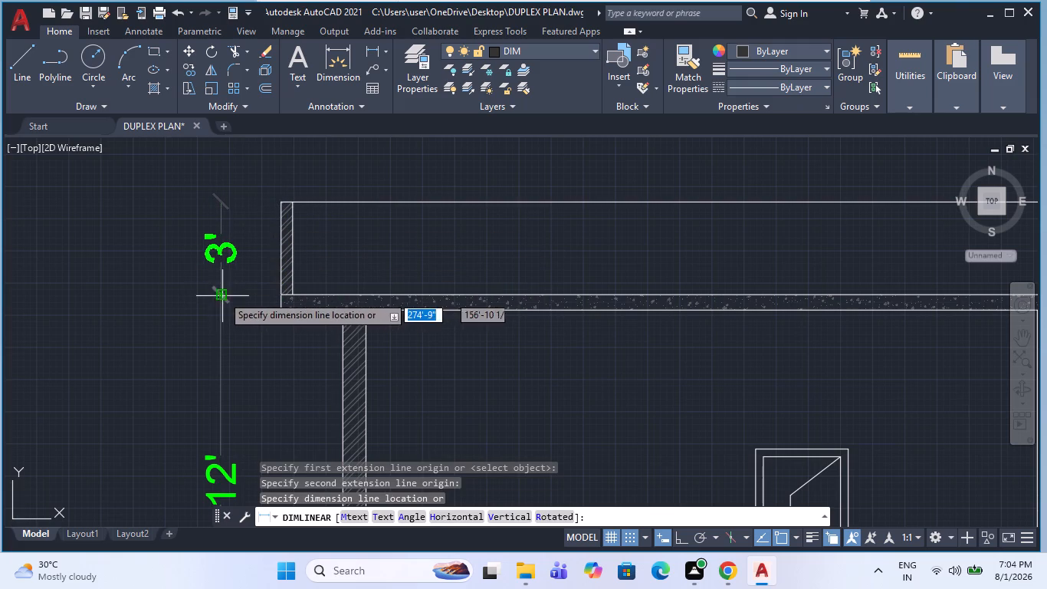
pyautogui.click(223, 295)
# Add an overall height dimension from the parapet top to the ground line, placed outside the chain of floor dimensions.
pyautogui.press('space')
pyautogui.click(280, 199)
pyautogui.scroll(-4, 284, 188)
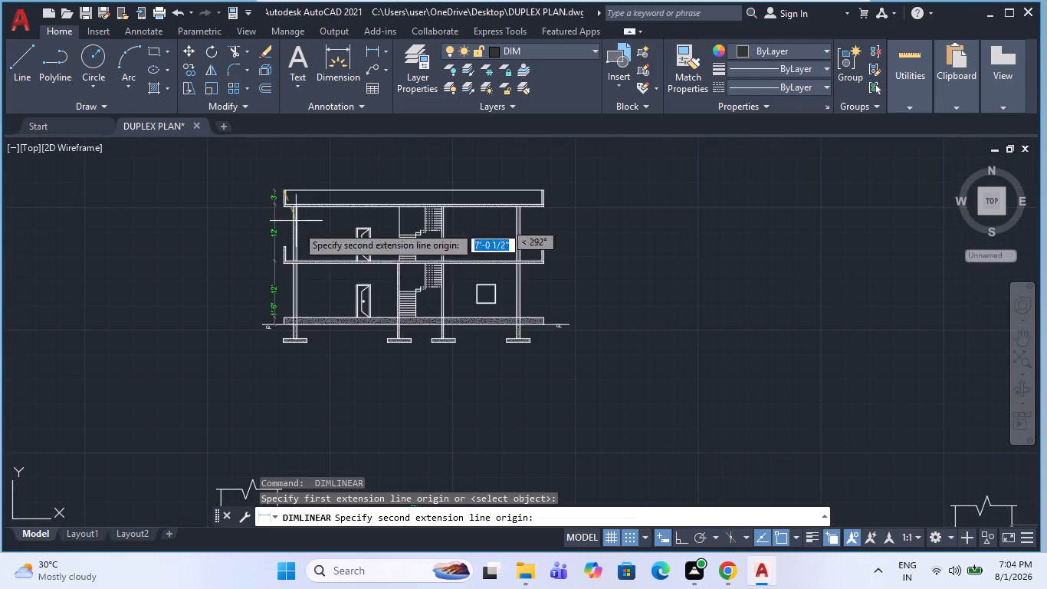
pyautogui.scroll(3, 279, 321)
pyautogui.click(296, 332)
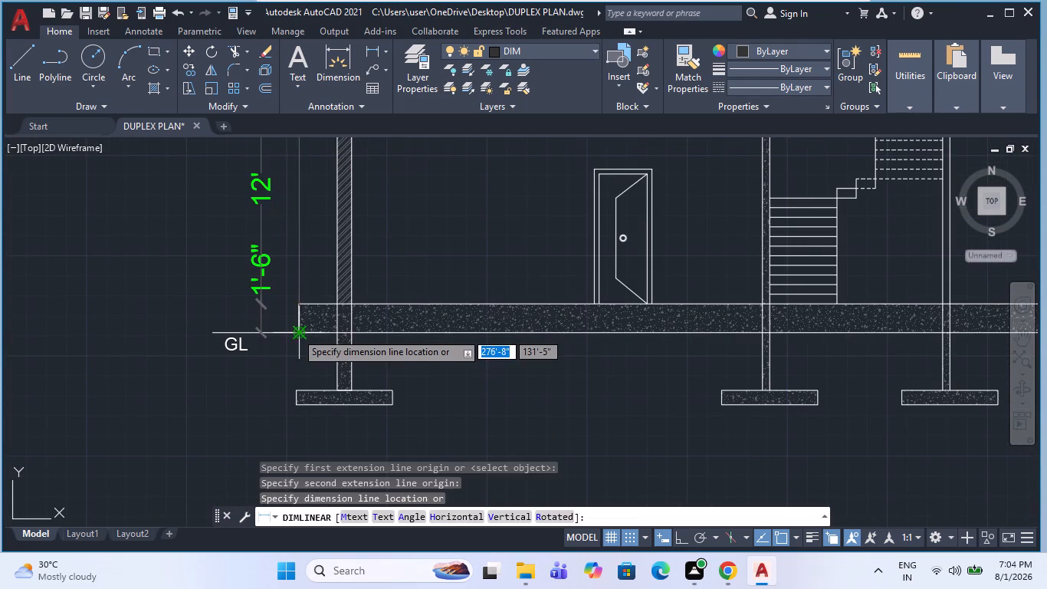
pyautogui.scroll(-1, 296, 332)
pyautogui.click(249, 316)
pyautogui.scroll(-1, 243, 331)
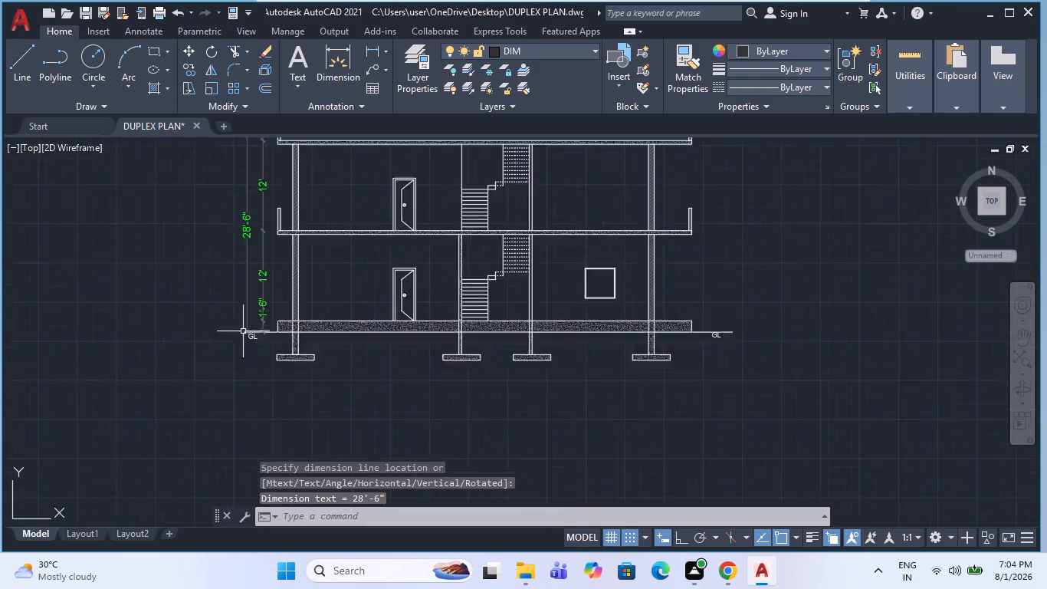
pyautogui.scroll(-1, 243, 332)
pyautogui.press('Escape')
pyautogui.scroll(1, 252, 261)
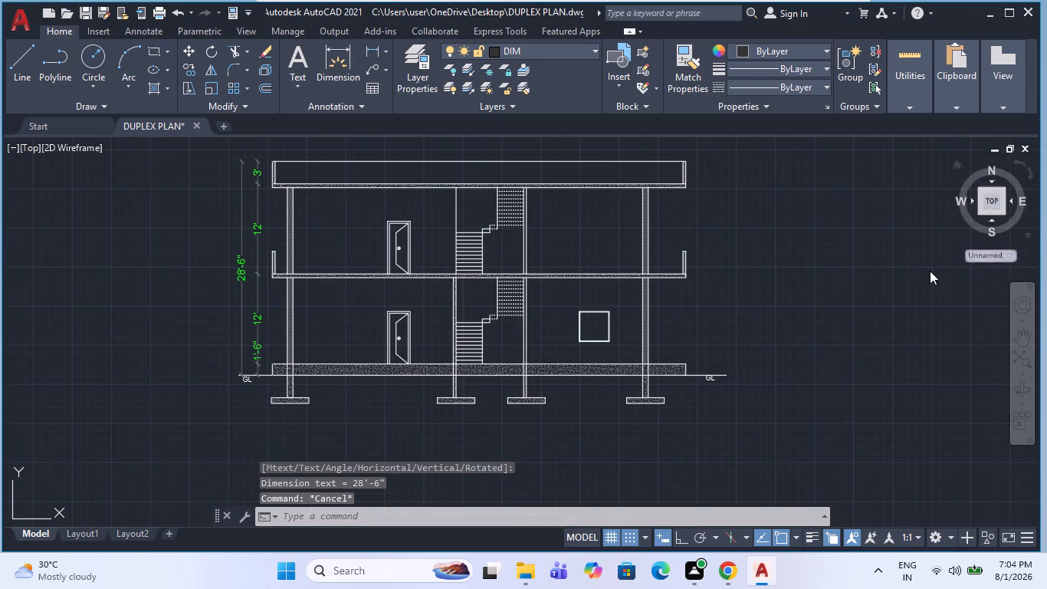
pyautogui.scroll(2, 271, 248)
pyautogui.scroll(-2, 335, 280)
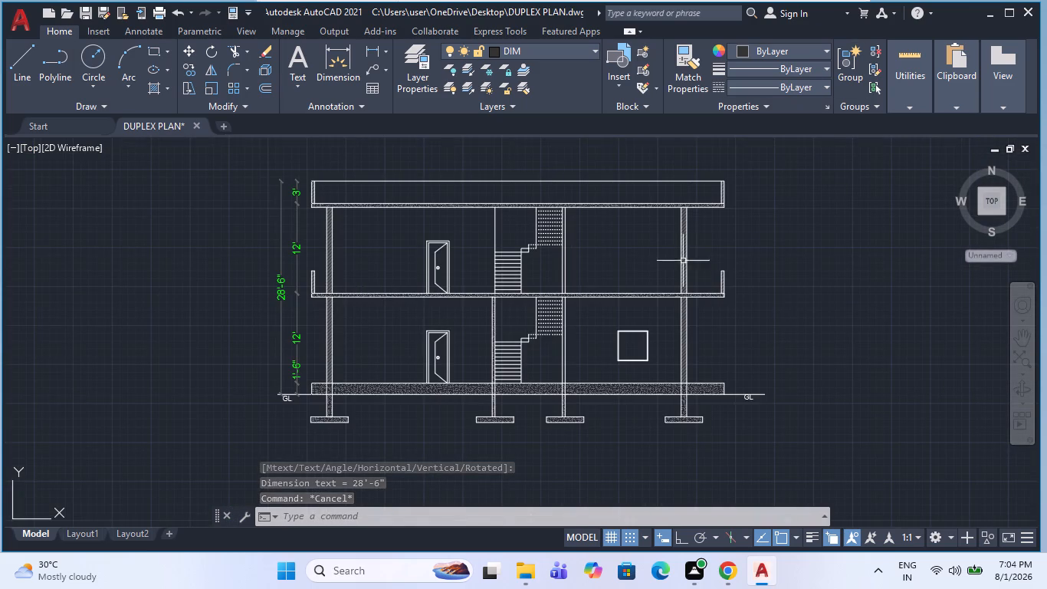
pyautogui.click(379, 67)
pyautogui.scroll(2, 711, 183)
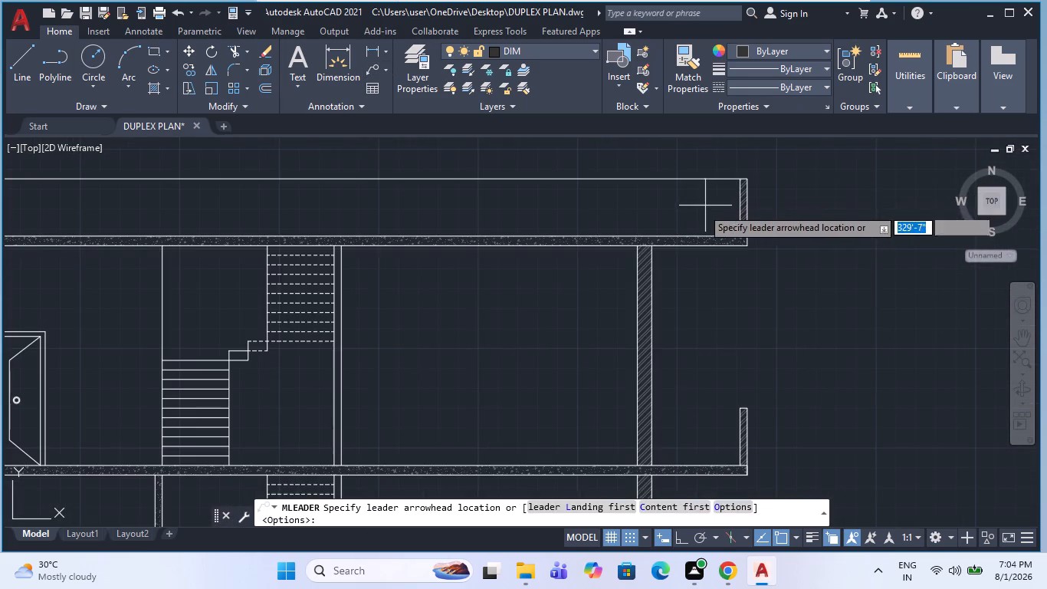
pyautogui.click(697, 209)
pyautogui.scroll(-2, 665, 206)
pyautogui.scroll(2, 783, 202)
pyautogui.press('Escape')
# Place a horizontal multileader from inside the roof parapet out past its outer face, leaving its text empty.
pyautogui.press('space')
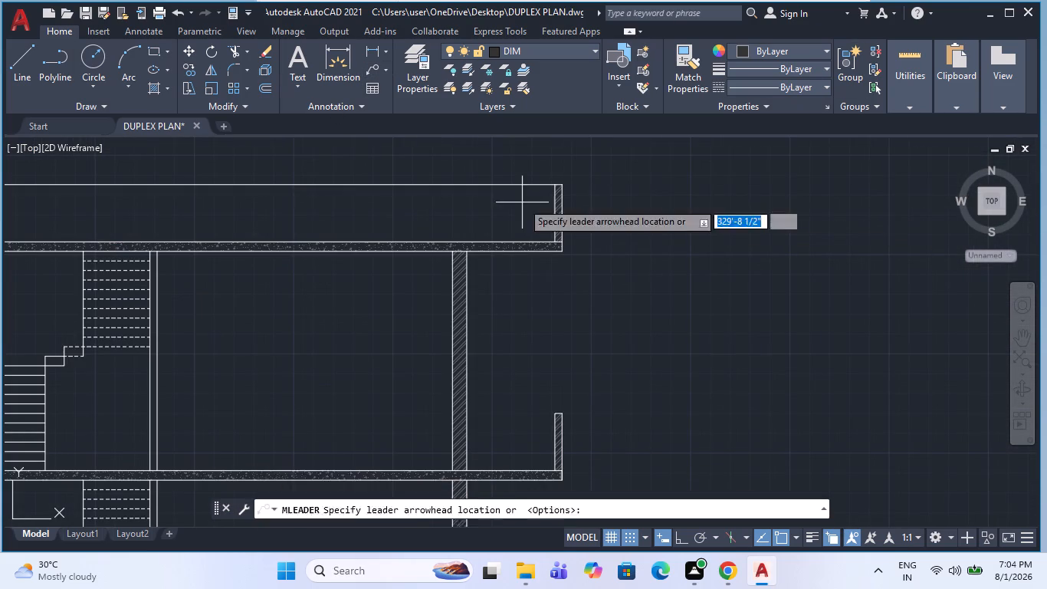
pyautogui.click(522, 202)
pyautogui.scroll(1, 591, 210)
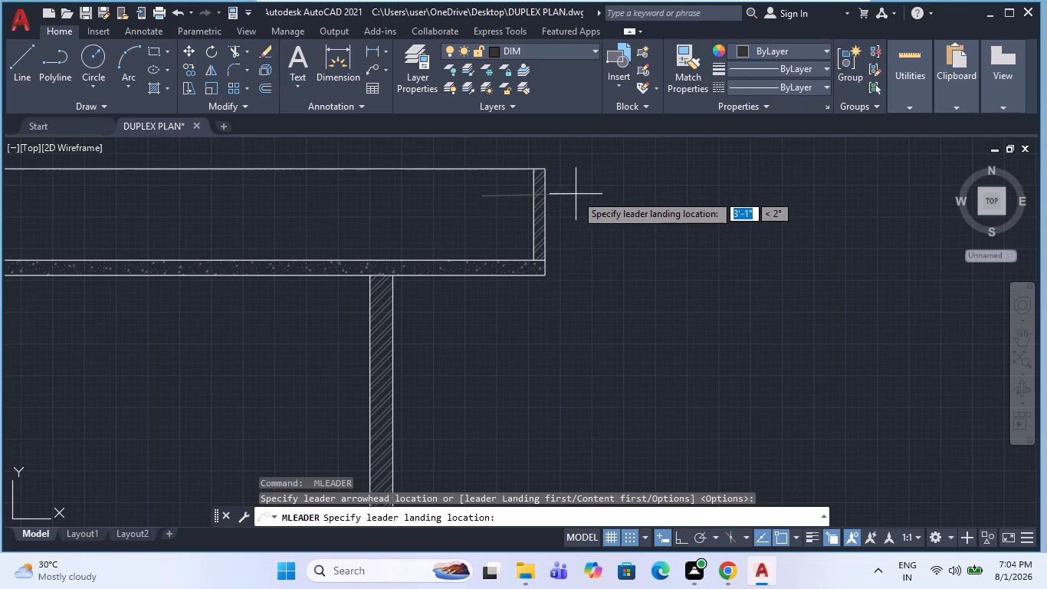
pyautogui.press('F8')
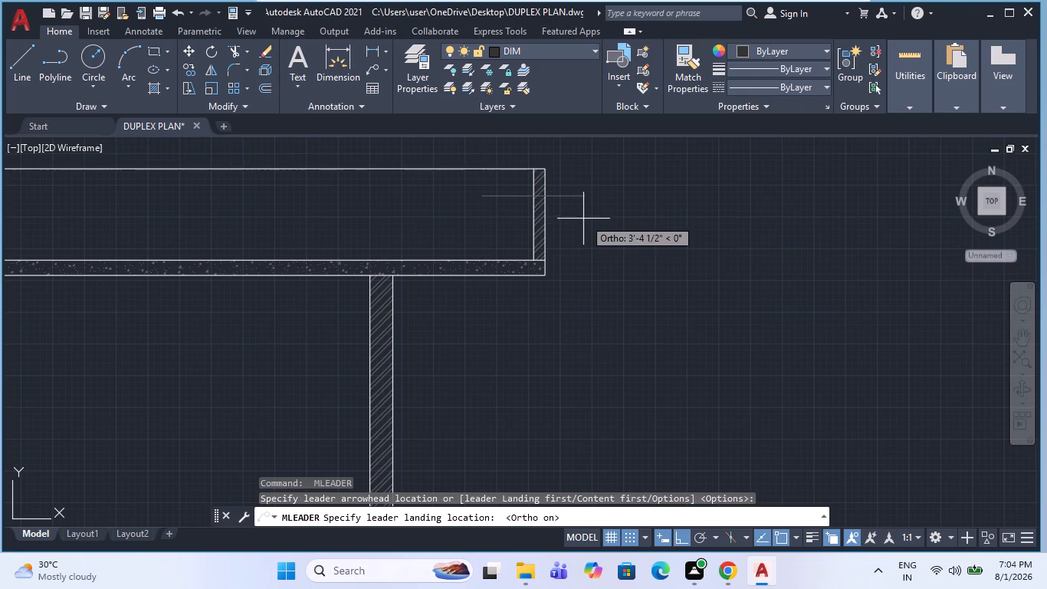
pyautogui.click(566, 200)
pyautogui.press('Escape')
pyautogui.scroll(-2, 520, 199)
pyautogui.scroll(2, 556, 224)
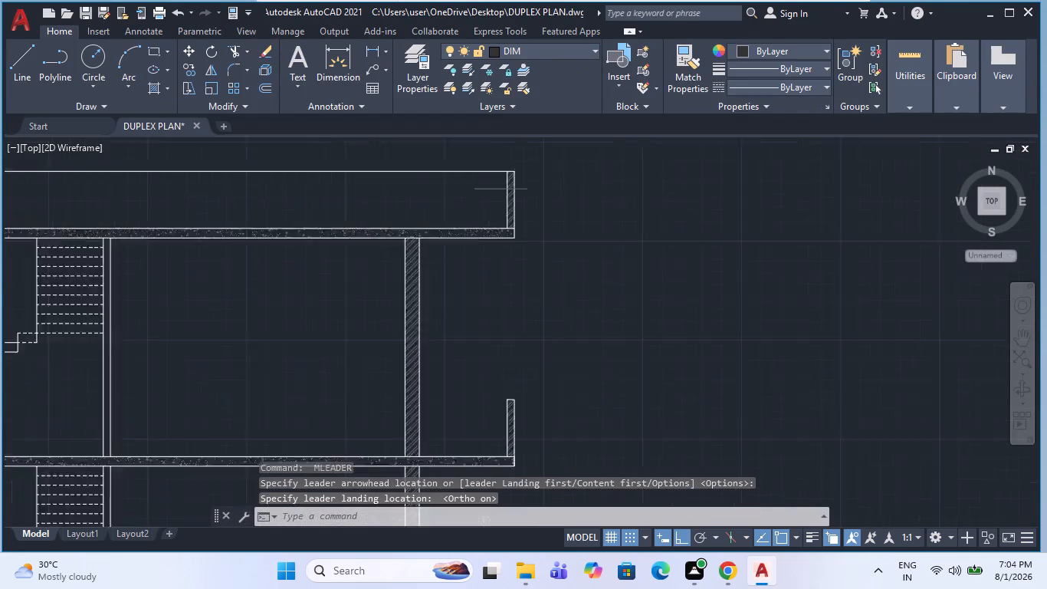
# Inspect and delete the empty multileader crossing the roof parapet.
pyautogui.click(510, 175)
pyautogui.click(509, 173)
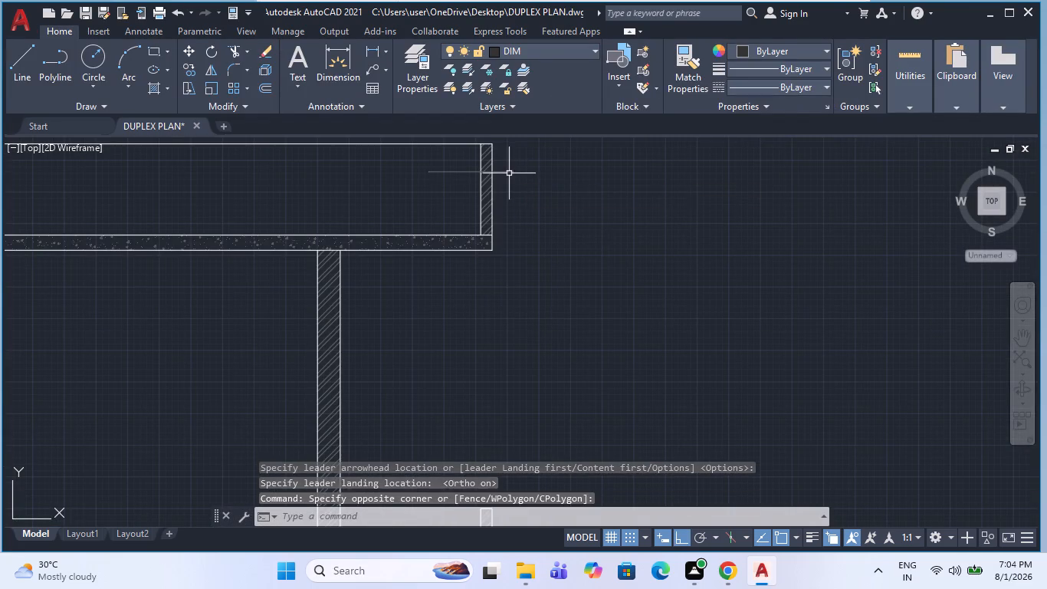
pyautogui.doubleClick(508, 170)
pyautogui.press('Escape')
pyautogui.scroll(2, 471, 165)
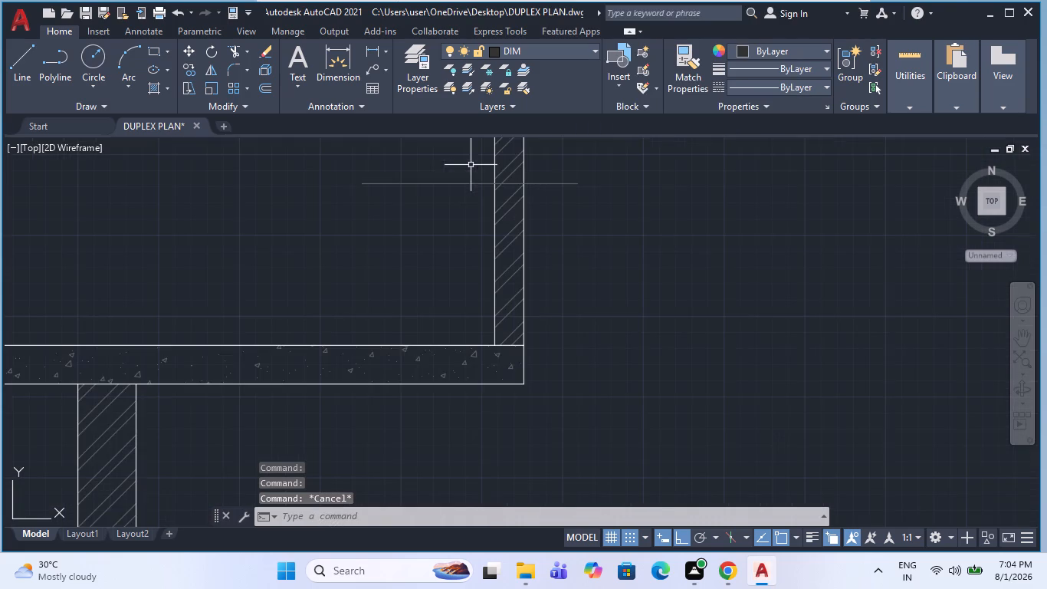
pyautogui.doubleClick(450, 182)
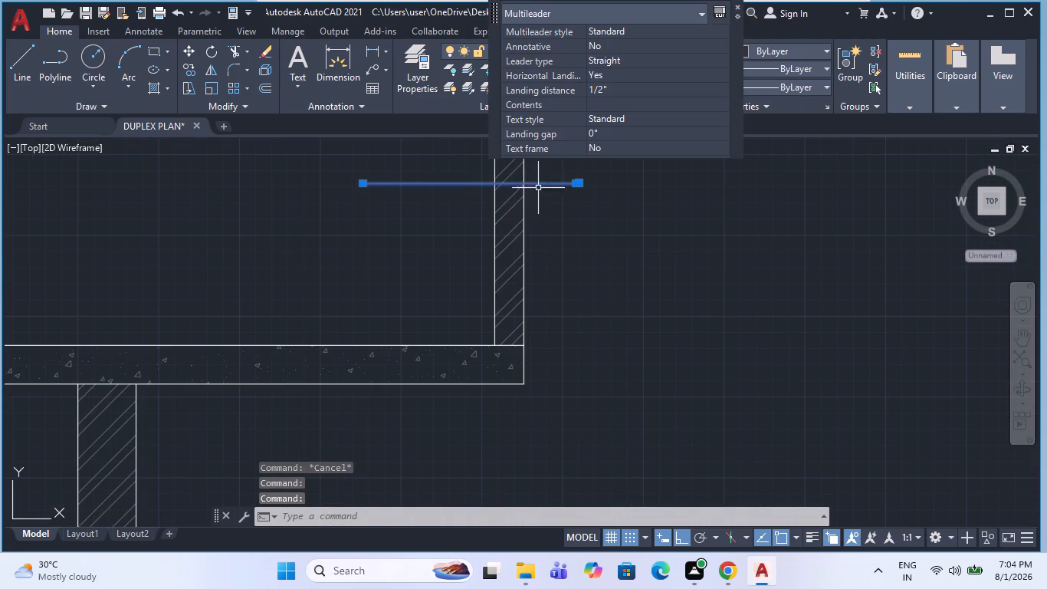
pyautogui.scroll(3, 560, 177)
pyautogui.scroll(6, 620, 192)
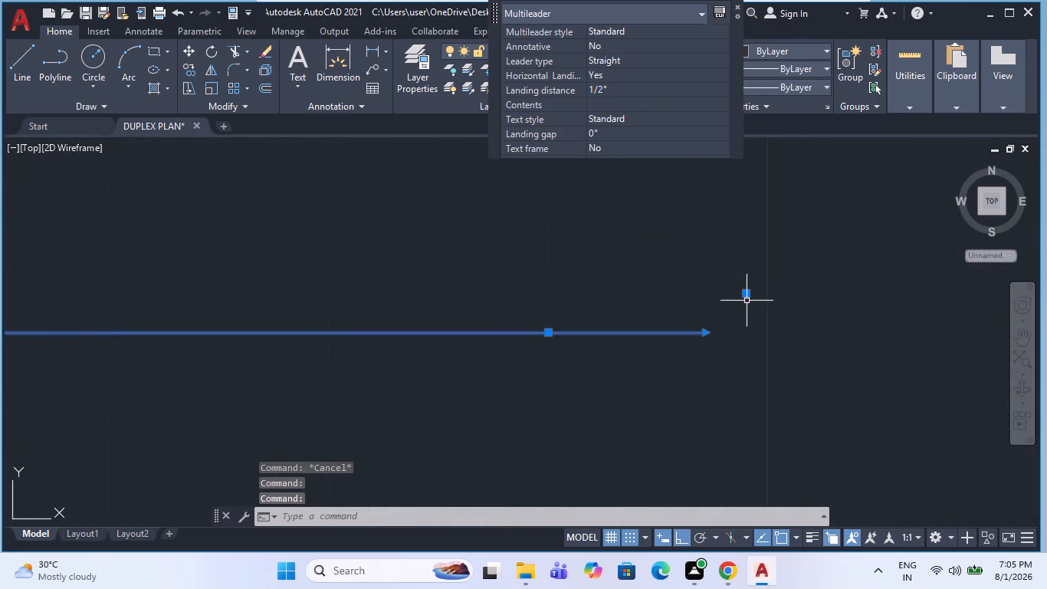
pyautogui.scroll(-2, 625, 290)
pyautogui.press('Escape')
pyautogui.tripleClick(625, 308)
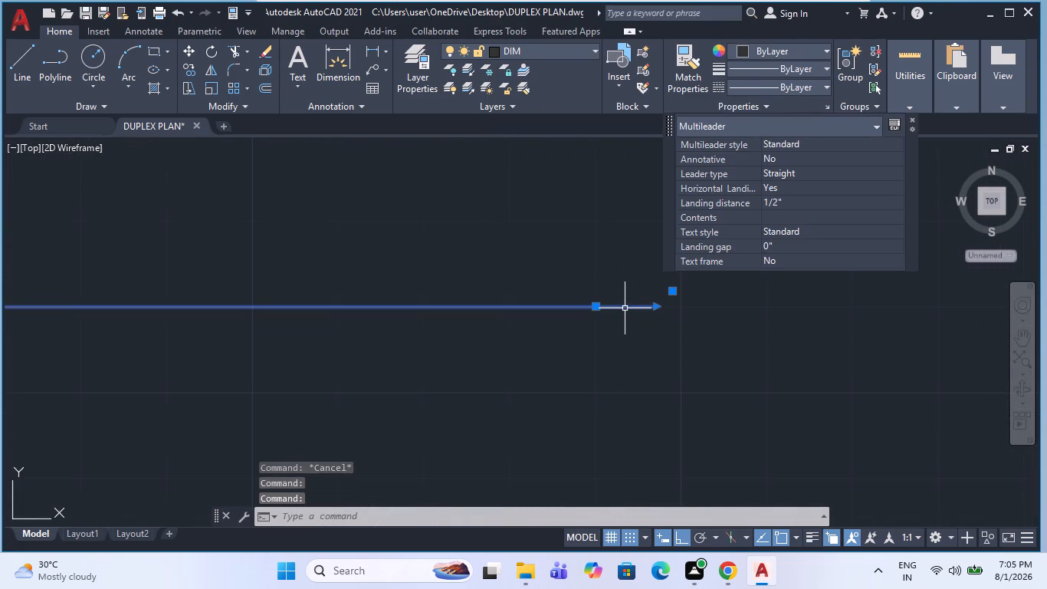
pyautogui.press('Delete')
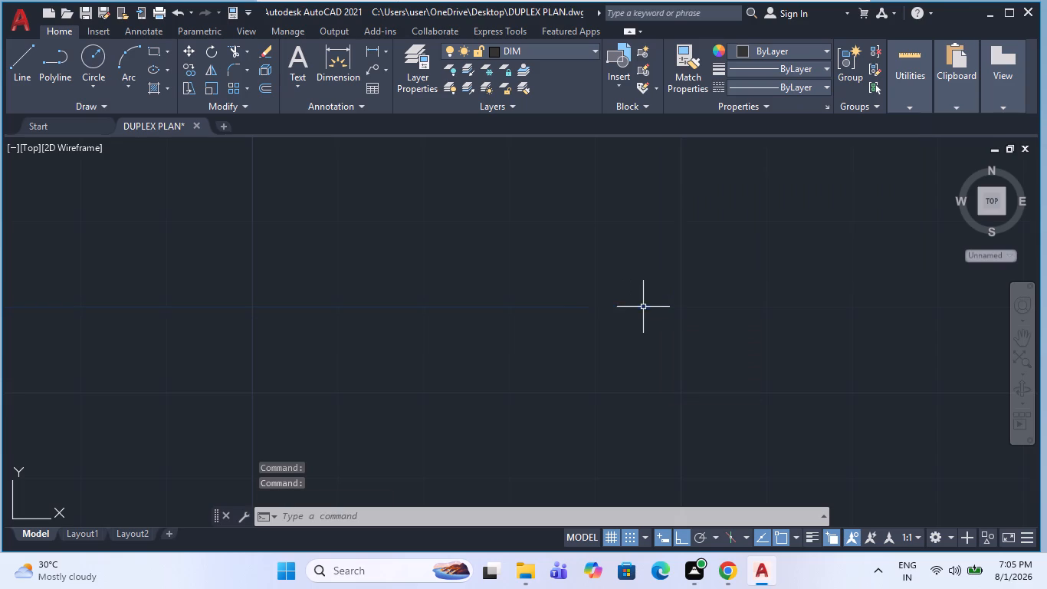
# Add a horizontal multileader through the roof parapet to outside its outer face, with the text PARAPET.
pyautogui.scroll(-2, 604, 309)
pyautogui.click(369, 69)
pyautogui.scroll(-3, 456, 181)
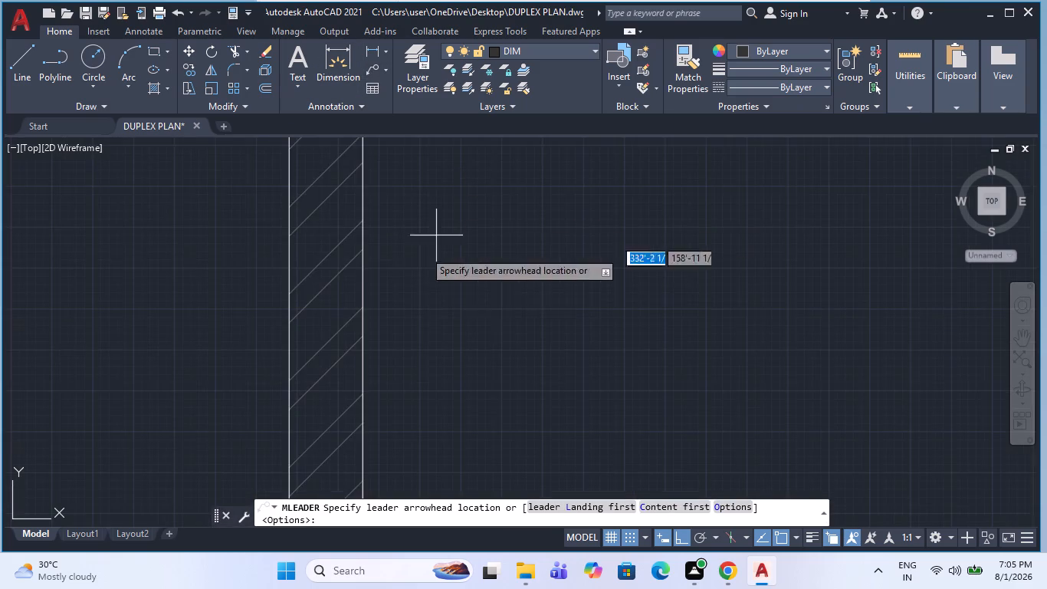
pyautogui.scroll(-4, 365, 277)
pyautogui.click(338, 278)
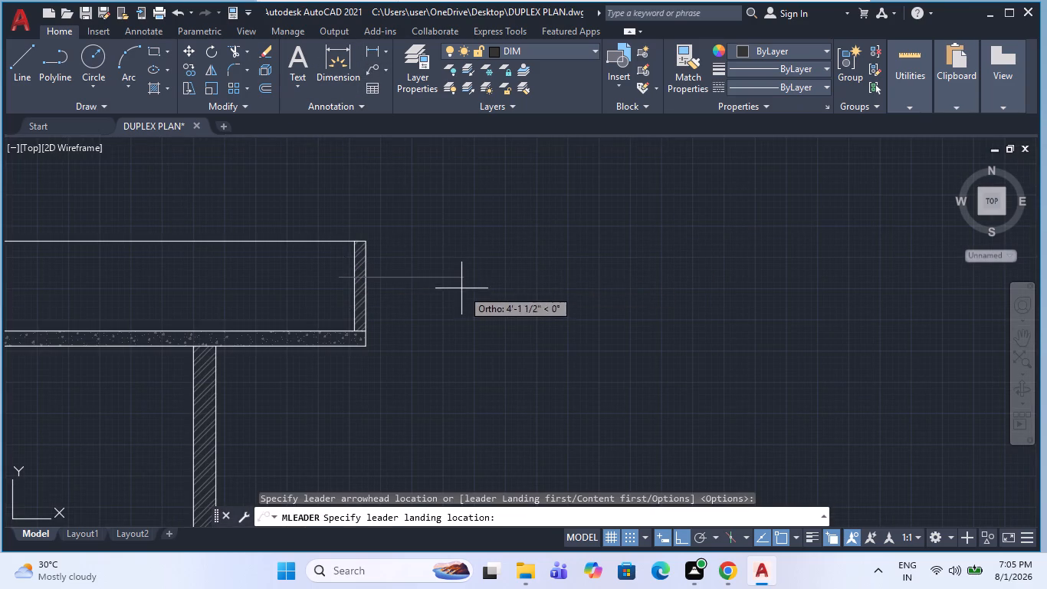
pyautogui.click(435, 283)
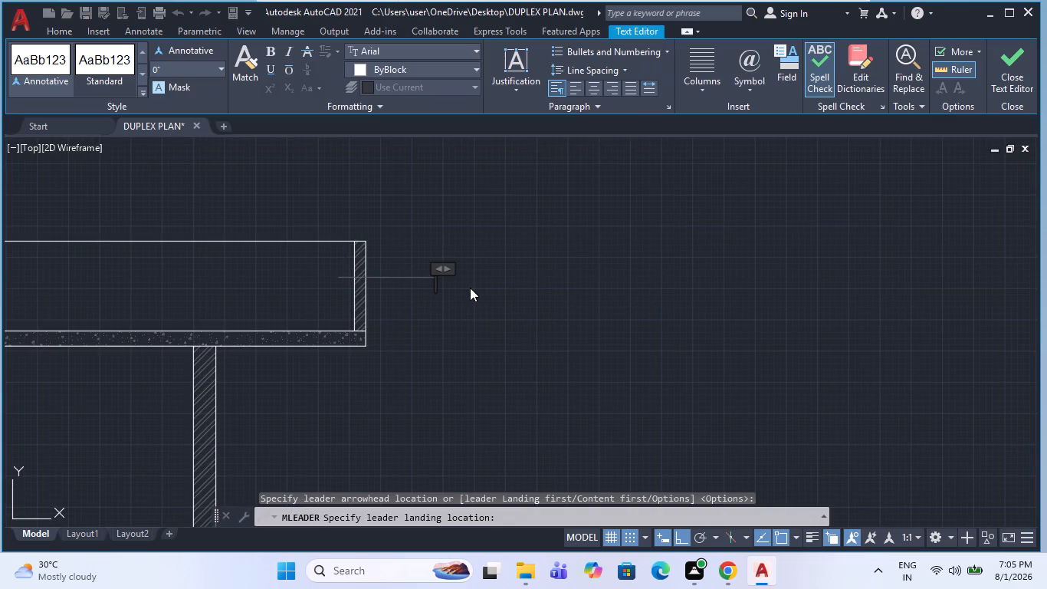
pyautogui.write('PARAPET')
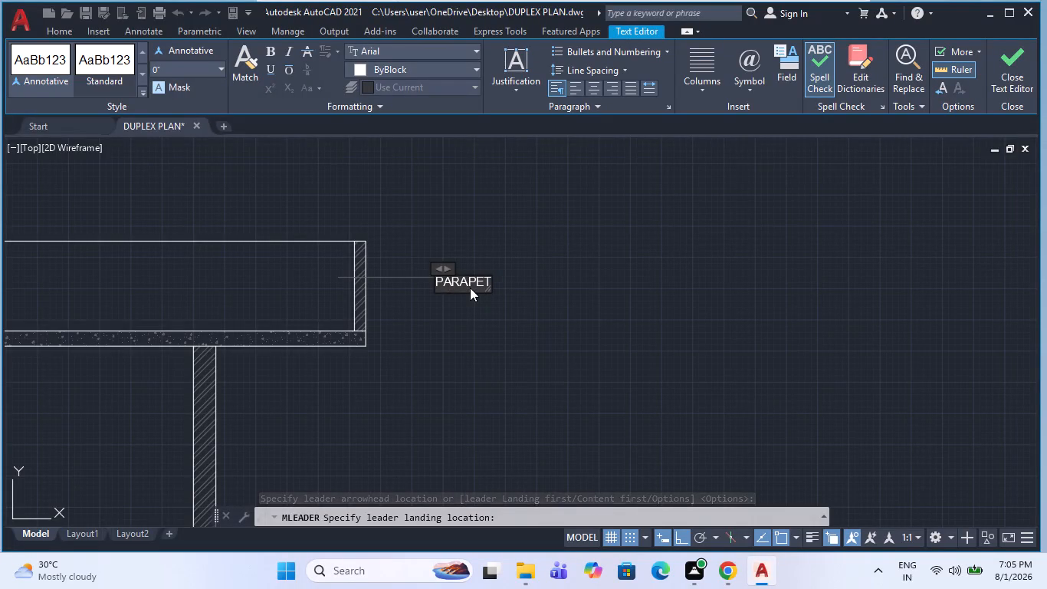
# Set the PARAPET leader's text height to 9" and finish the annotation.
pyautogui.hotkey('ctrl', 'a')
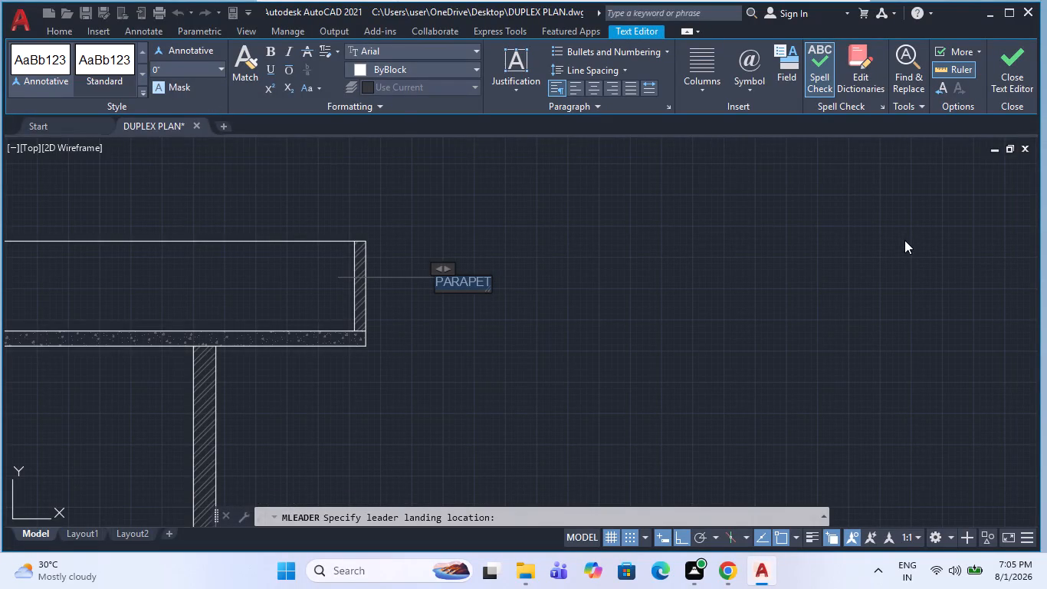
pyautogui.click(176, 71)
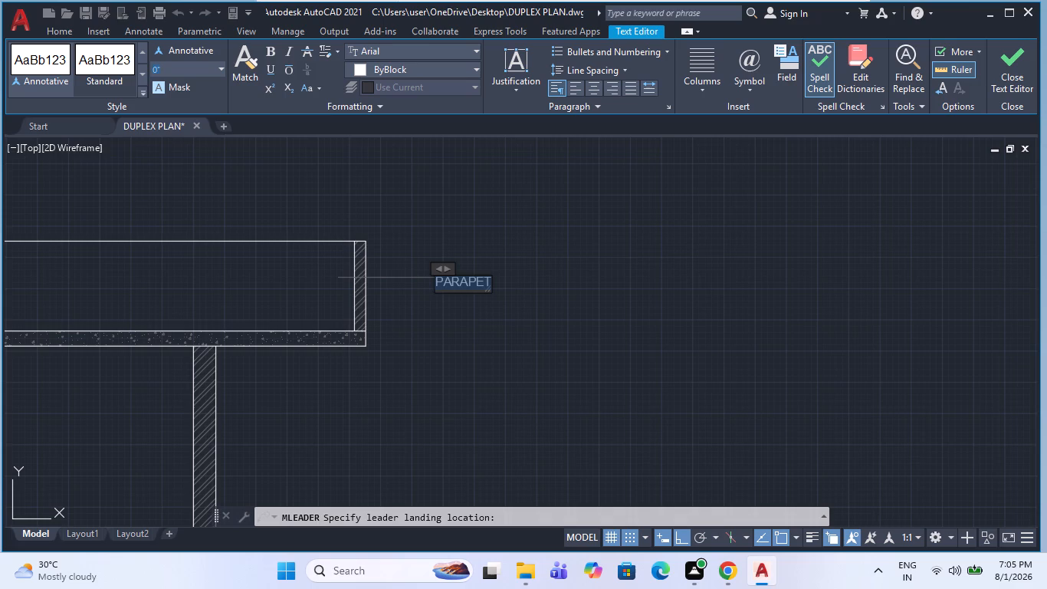
pyautogui.press('9')
pyautogui.press('Return')
pyautogui.click(281, 193)
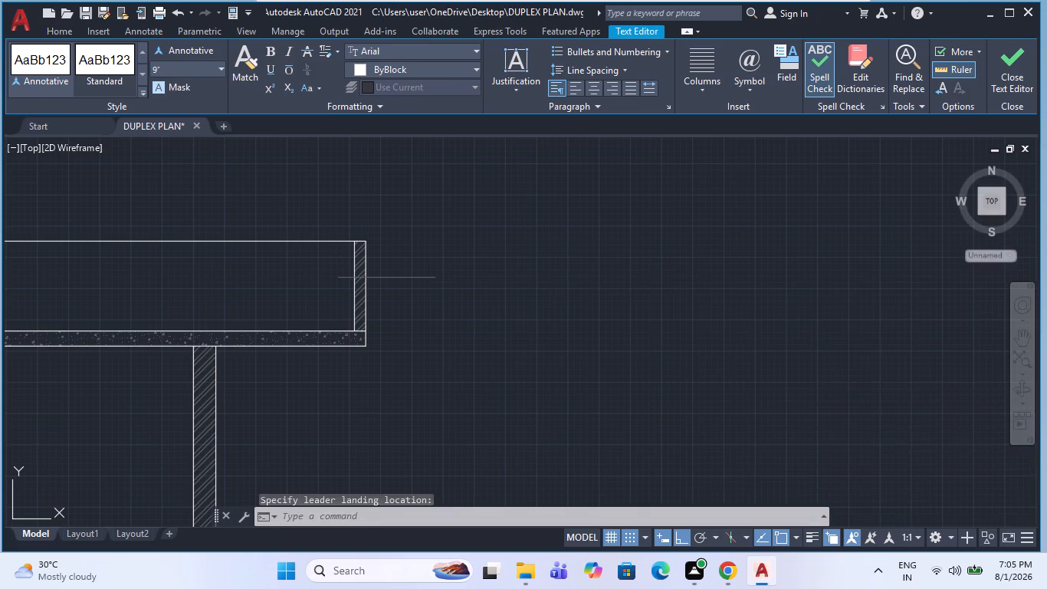
pyautogui.scroll(-2, 270, 196)
pyautogui.press('Escape')
pyautogui.scroll(2, 330, 235)
pyautogui.press('Escape')
pyautogui.scroll(-2, 366, 225)
pyautogui.press('Escape')
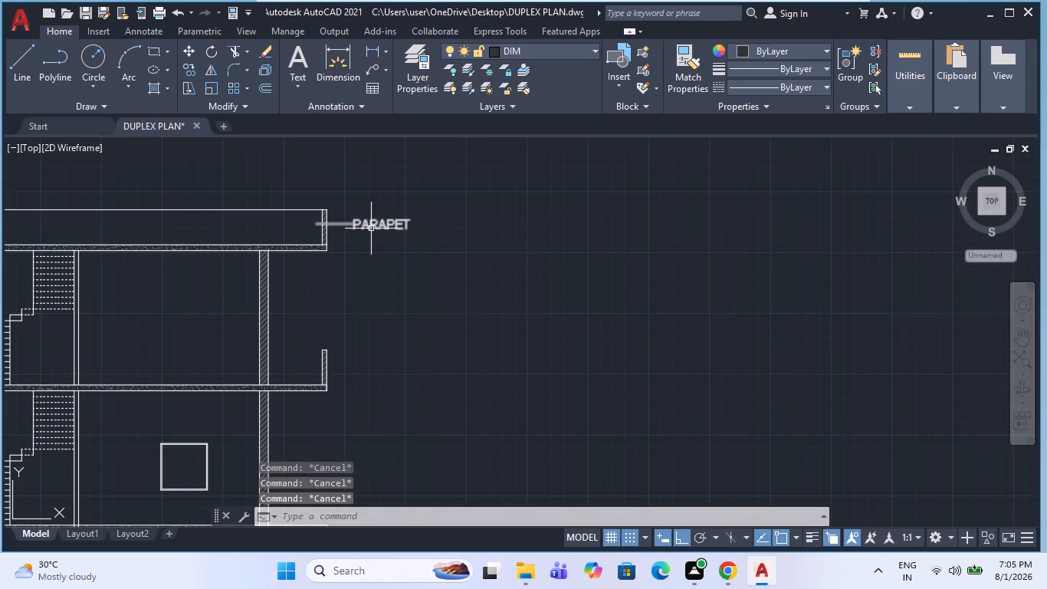
# Copy the PARAPET leader straight down to three positions: beside the first-floor outer wall, at the plinth, and below the ground line.
pyautogui.click(372, 224)
pyautogui.write('CO')
pyautogui.press('space')
pyautogui.click(376, 278)
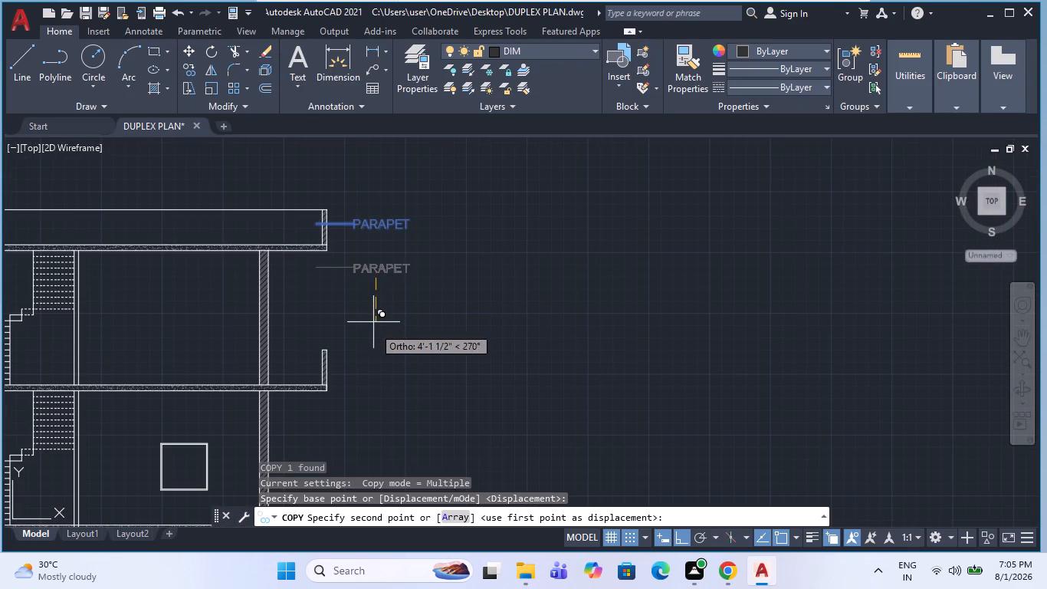
pyautogui.click(371, 331)
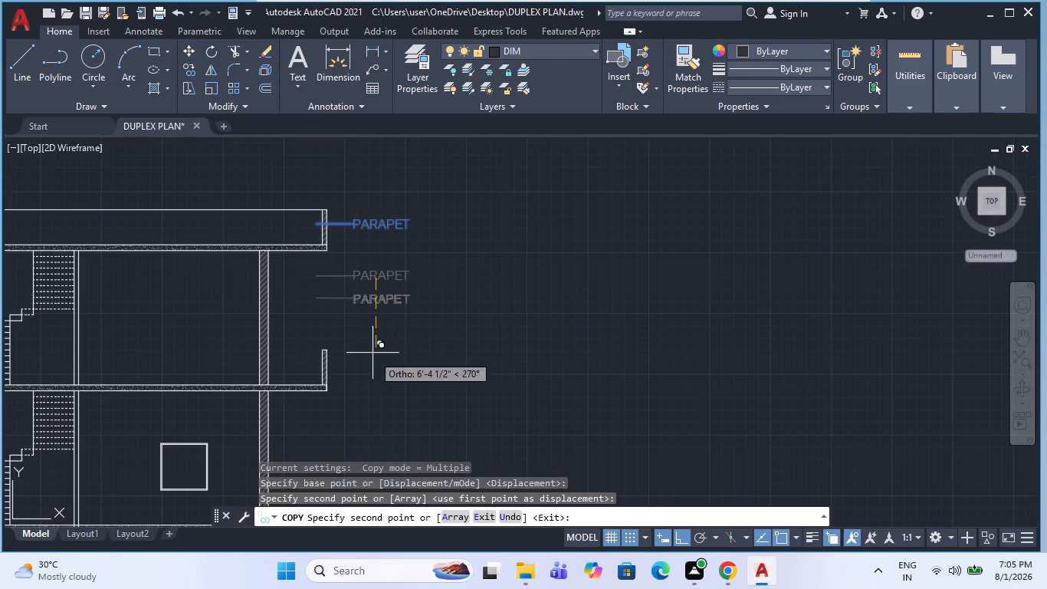
pyautogui.scroll(-3, 382, 403)
pyautogui.scroll(1, 373, 424)
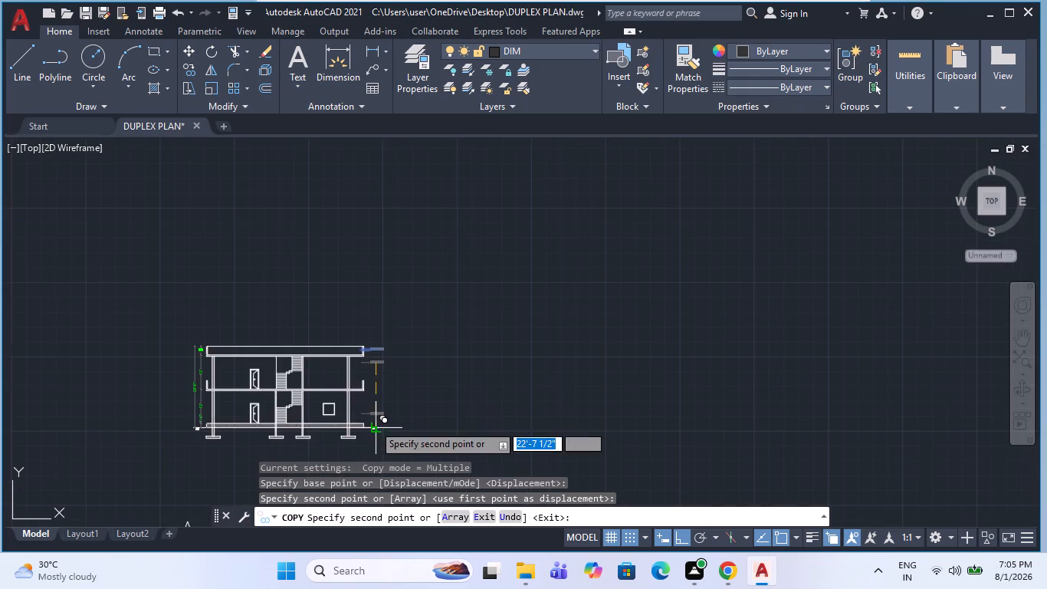
pyautogui.scroll(1, 373, 424)
pyautogui.scroll(-1, 389, 380)
pyautogui.scroll(2, 382, 455)
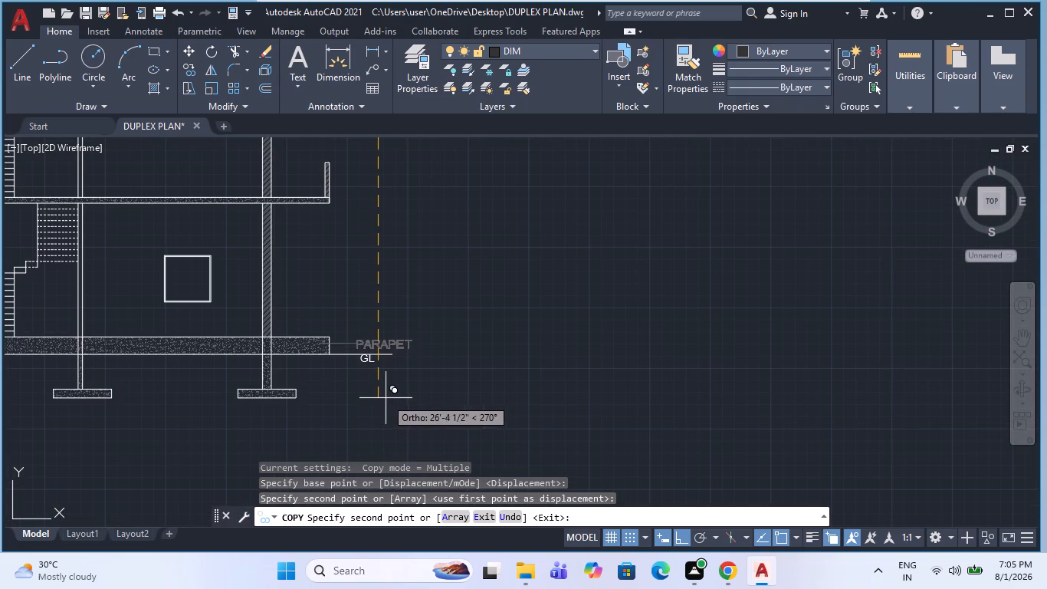
pyautogui.click(386, 398)
pyautogui.click(382, 433)
pyautogui.press('Escape')
pyautogui.scroll(1, 354, 379)
pyautogui.press('Escape')
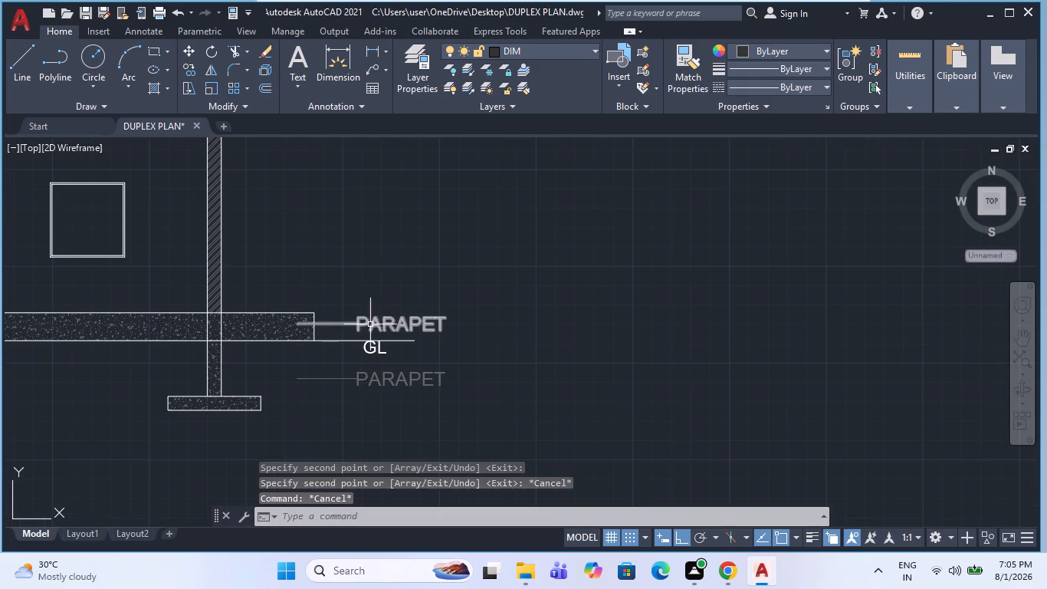
# Insert PLINTH LEVEL at the start of the plinth leader's text.
pyautogui.doubleClick(371, 322)
pyautogui.write('PLINTH LEVEL')
pyautogui.click(371, 205)
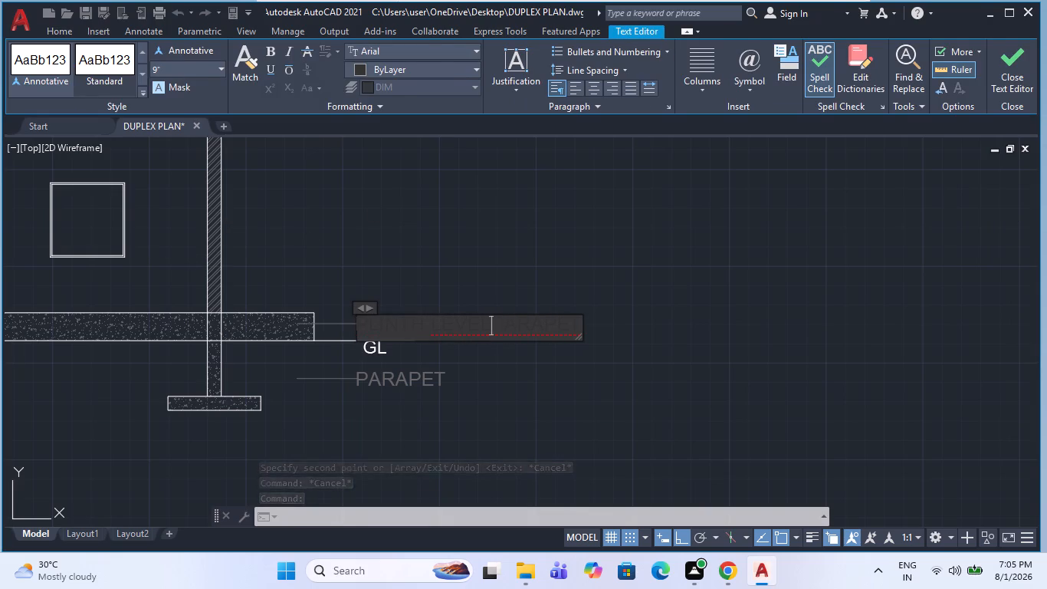
# Stretch the arrow end of the leader below the ground line horizontally to the foundation column above the outer footing.
pyautogui.click(390, 385)
pyautogui.scroll(1, 307, 384)
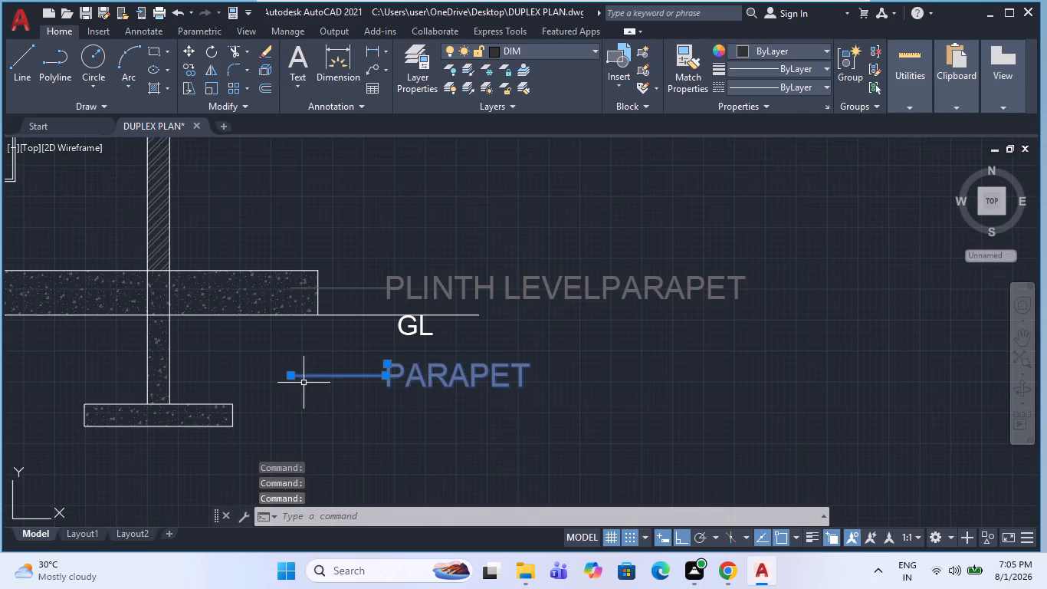
pyautogui.click(294, 377)
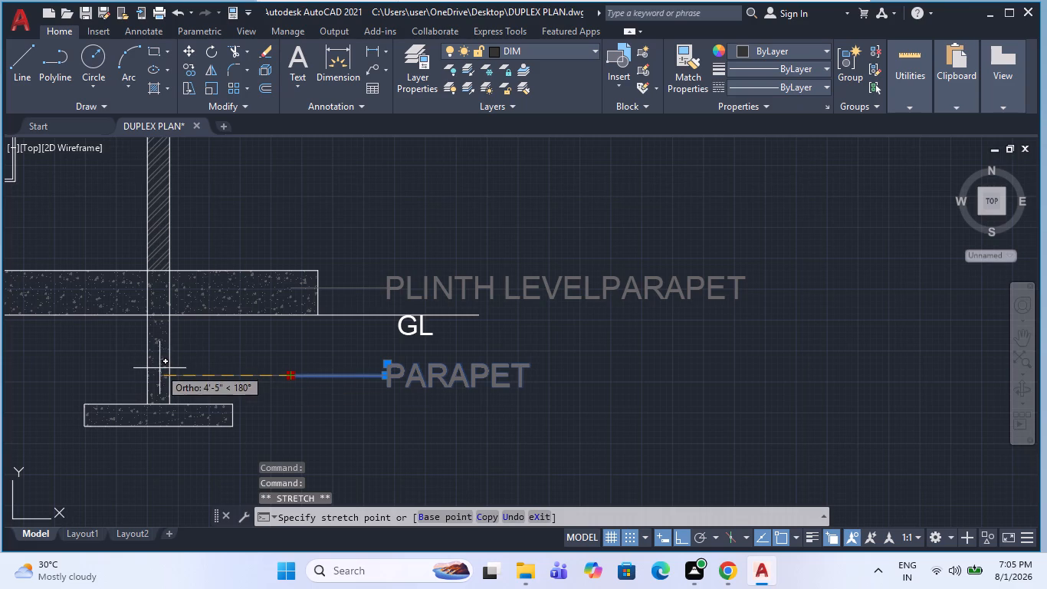
pyautogui.click(163, 375)
pyautogui.press('Escape')
# Replace the text of the leader below the ground line with FOUNDATION.
pyautogui.doubleClick(394, 370)
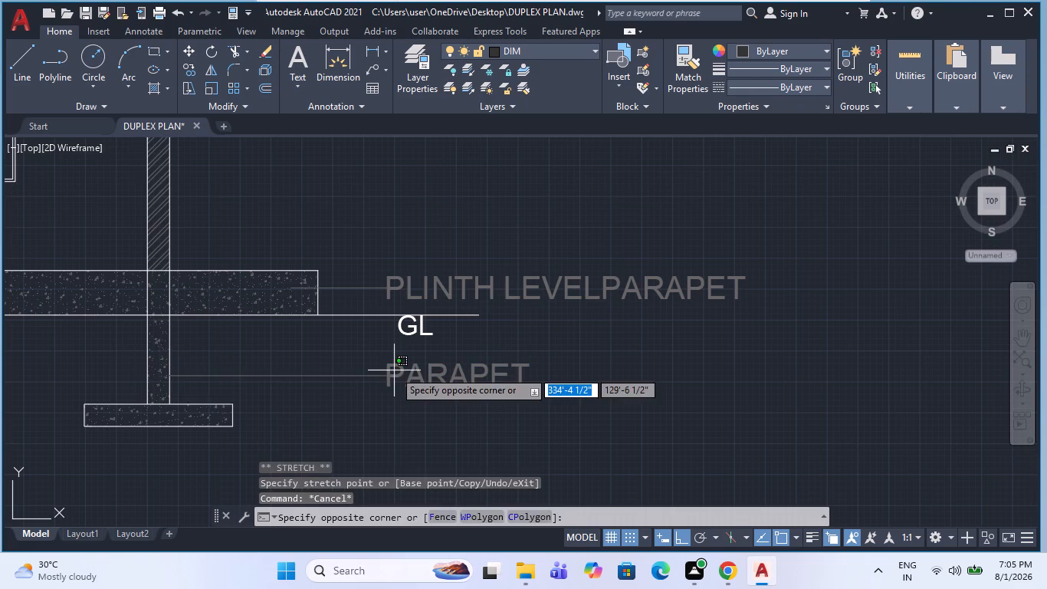
pyautogui.press('Escape')
pyautogui.doubleClick(386, 370)
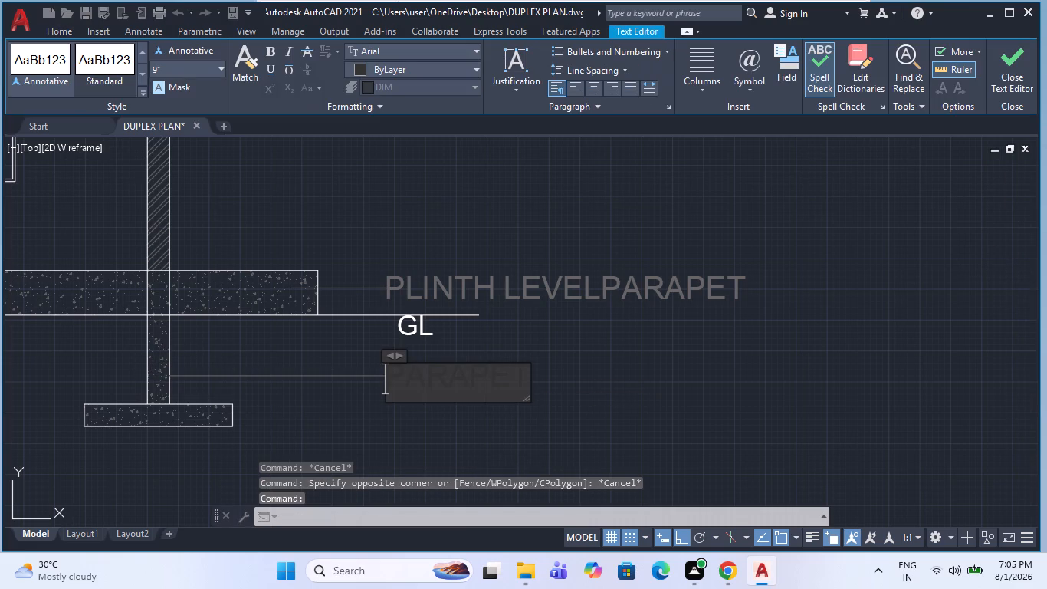
pyautogui.hotkey('ctrl', 'a')
pyautogui.write('FOUNDATION')
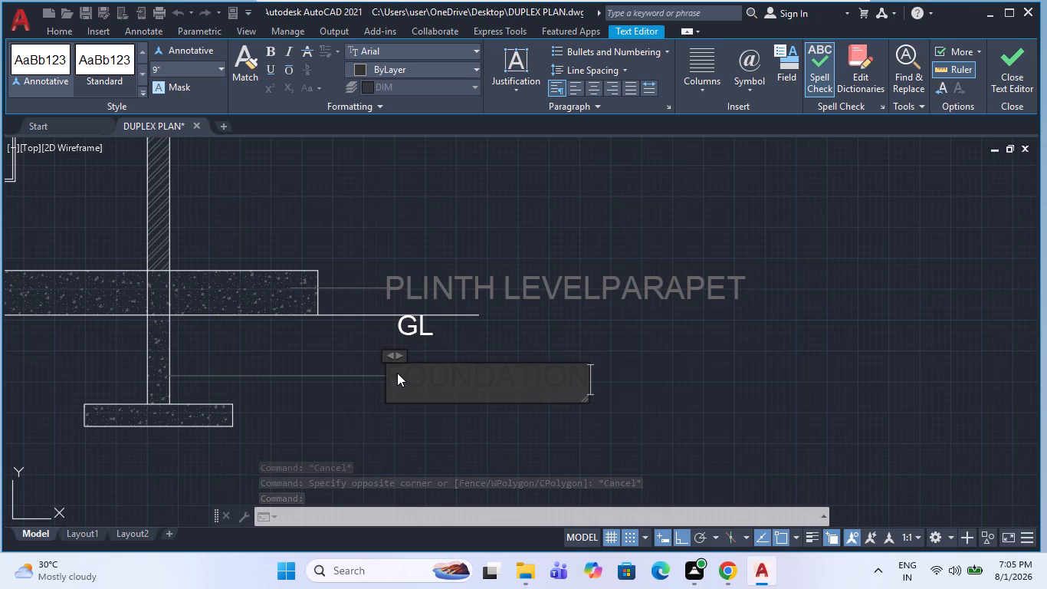
pyautogui.click(436, 182)
pyautogui.scroll(-3, 411, 403)
pyautogui.press('Escape')
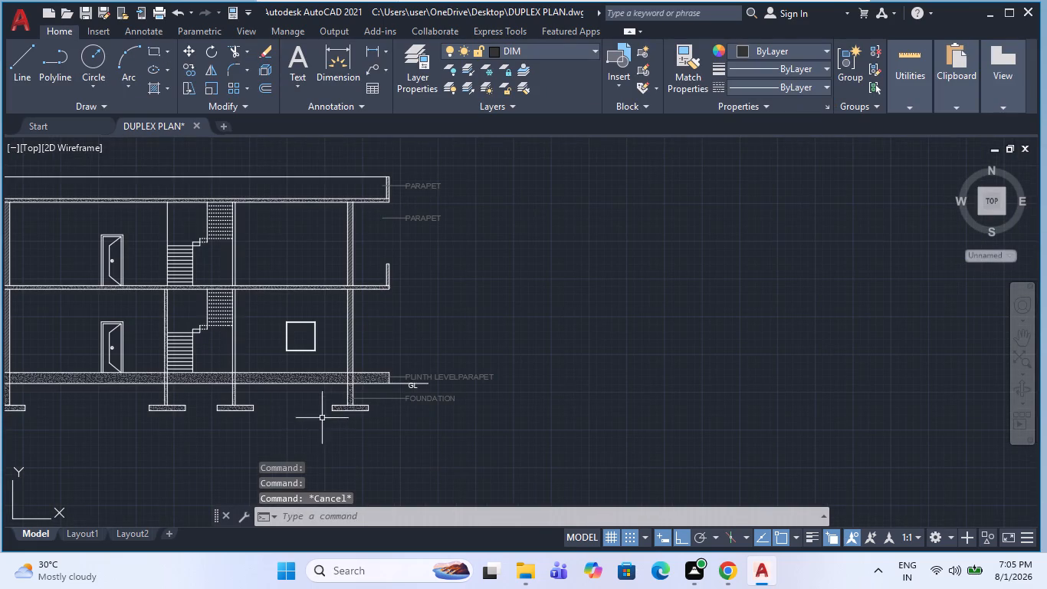
# Stretch the arrow end of the copied leader below the roof slab horizontally to the first-floor outer wall.
pyautogui.scroll(2, 406, 220)
pyautogui.click(406, 219)
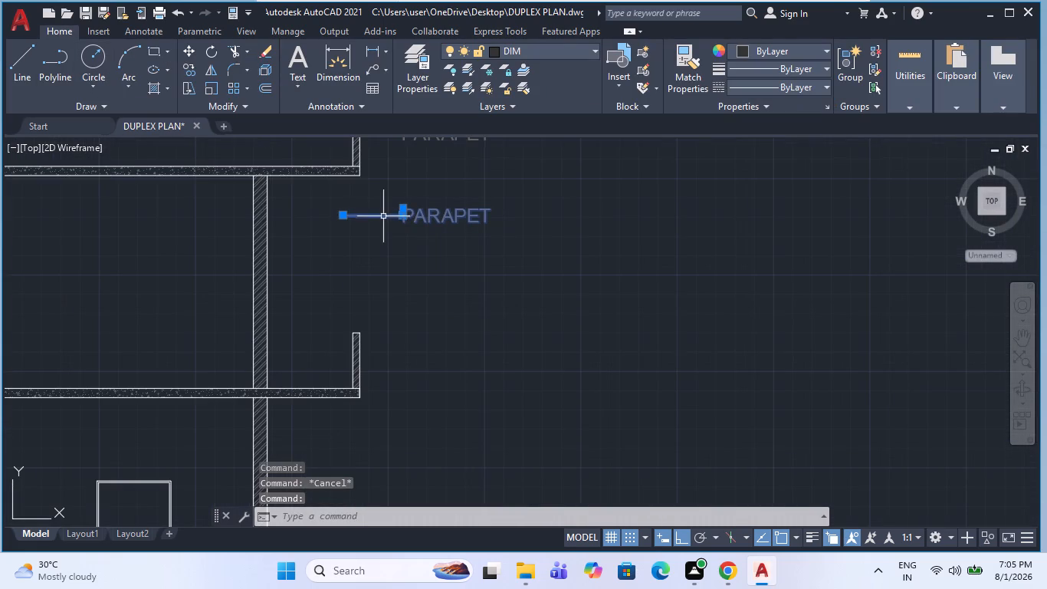
pyautogui.click(340, 217)
pyautogui.click(261, 212)
pyautogui.press('Escape')
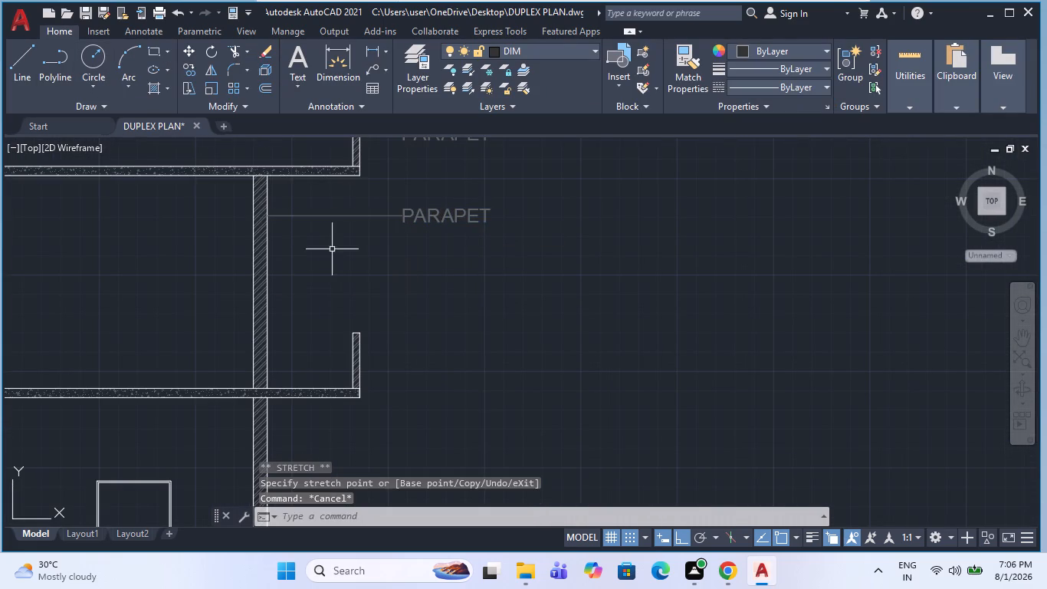
# Replace the text of the leader pointing to the first-floor outer wall with BRICK MASONRY.
pyautogui.click(481, 229)
pyautogui.doubleClick(454, 206)
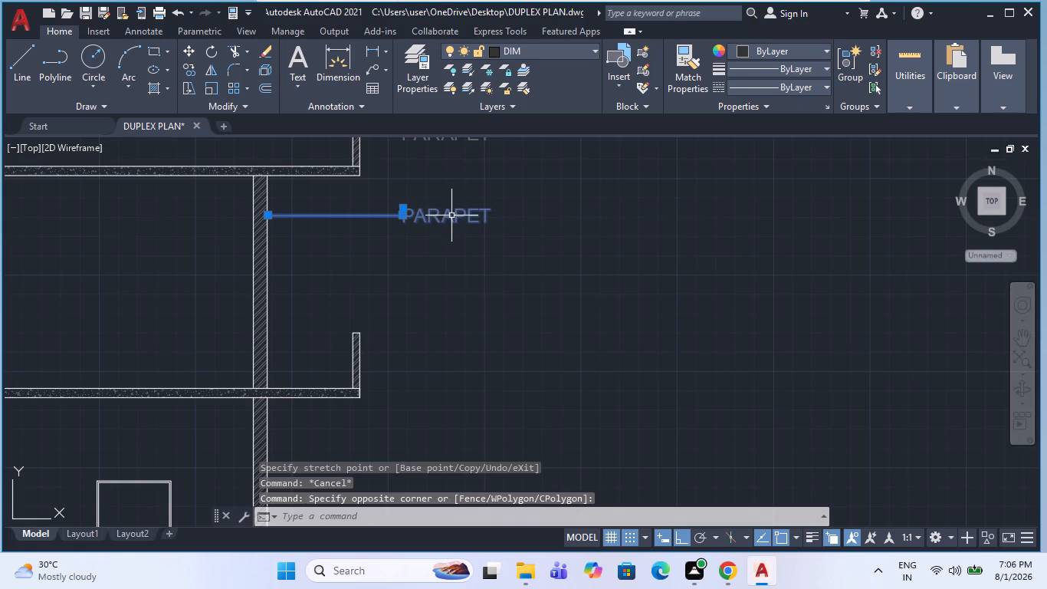
pyautogui.doubleClick(451, 216)
pyautogui.hotkey('ctrl', 'a')
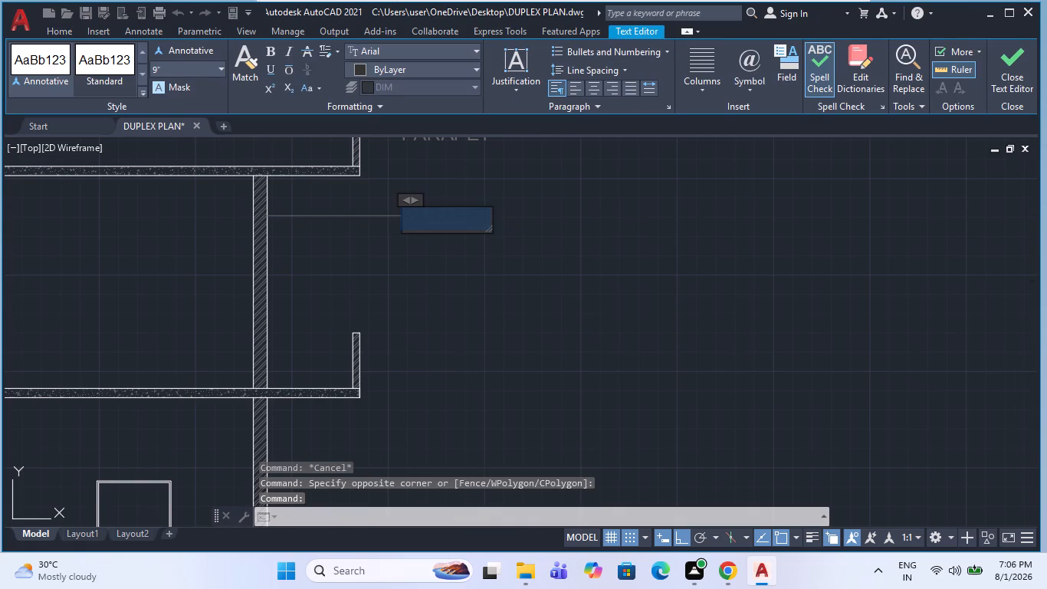
pyautogui.write('BRICK')
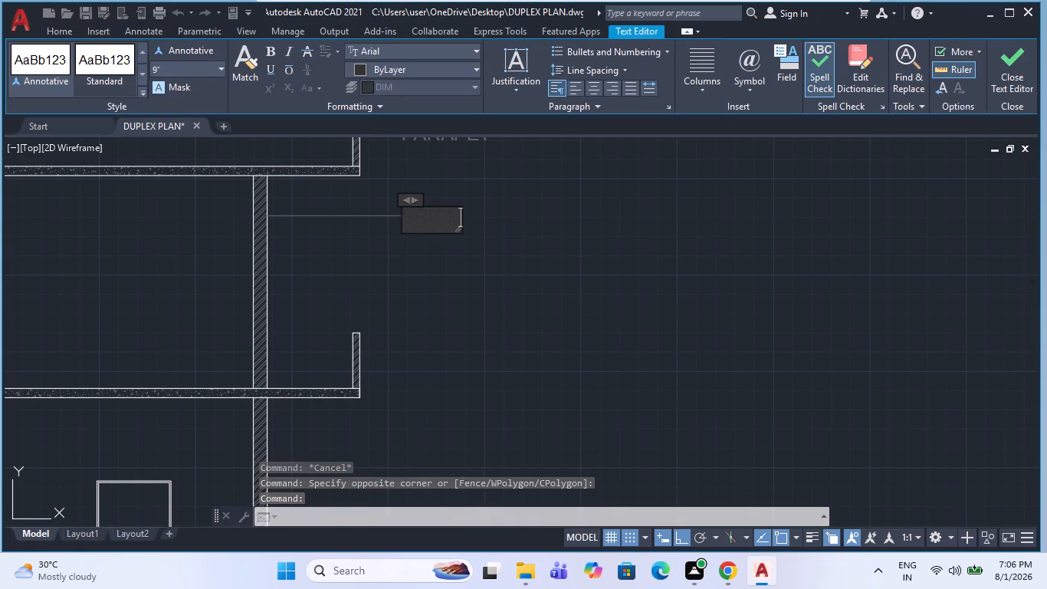
pyautogui.press('space')
pyautogui.write('MAS')
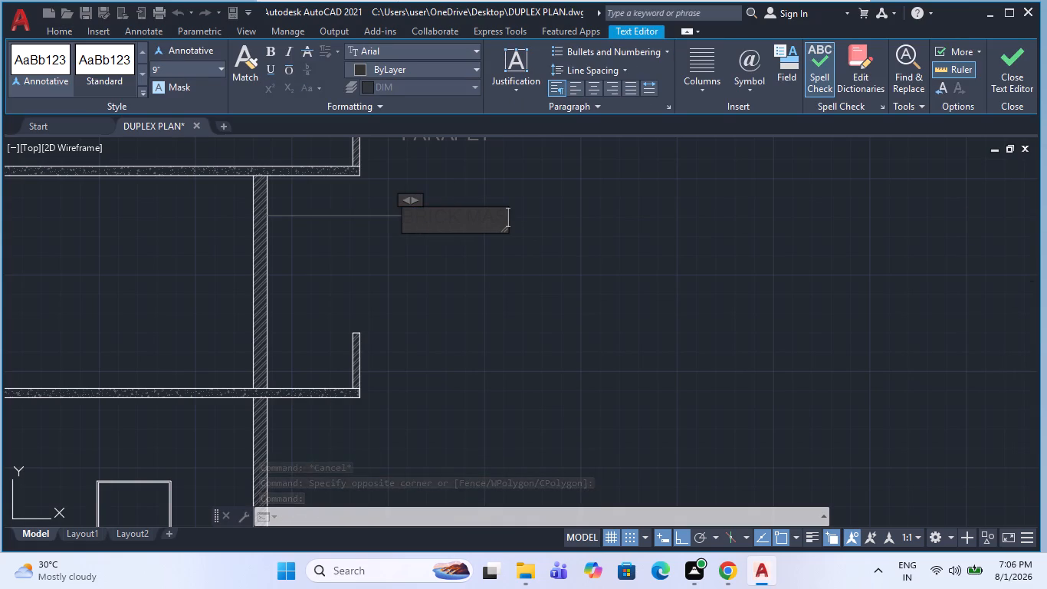
pyautogui.write('ONRY')
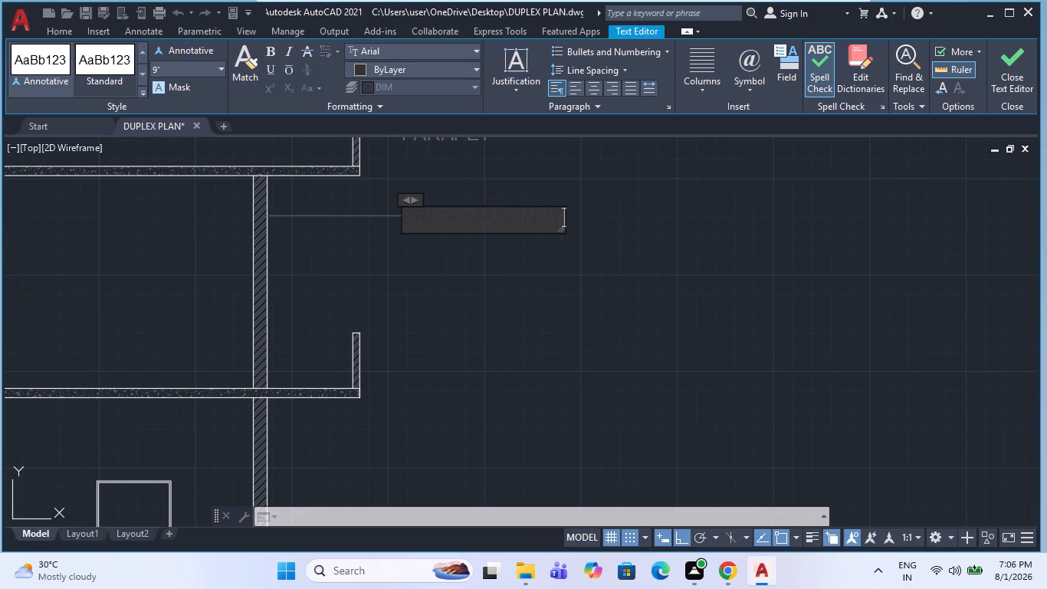
pyautogui.click(471, 277)
pyautogui.press('Escape')
pyautogui.scroll(-2, 476, 278)
pyautogui.press('Escape')
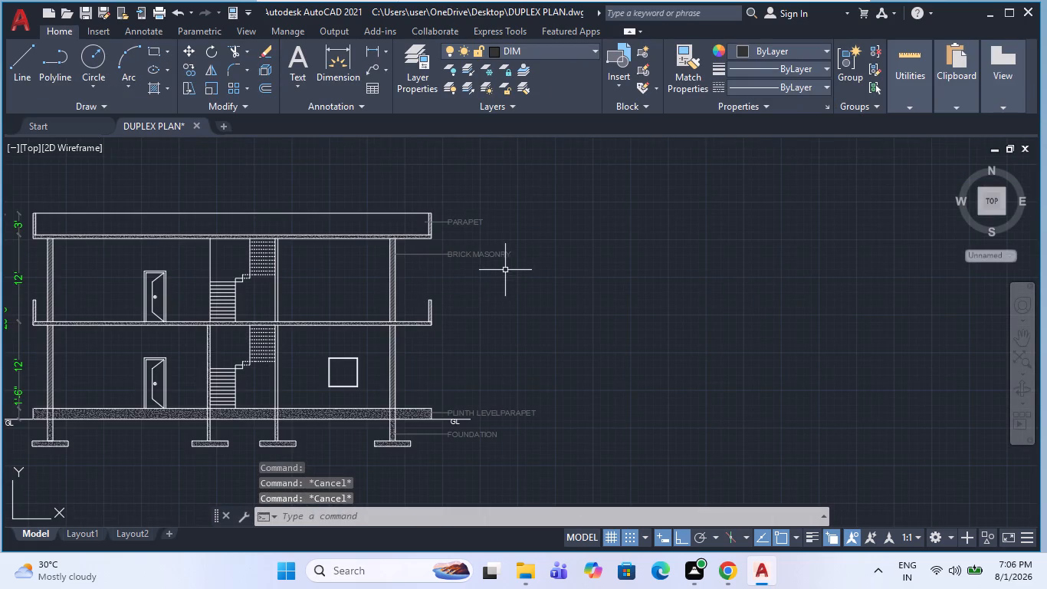
# Hatch the inside of the ground-floor window in the section with the GOST_GLASS pattern at scale 1.0.
pyautogui.scroll(1, 509, 259)
pyautogui.scroll(-3, 507, 250)
pyautogui.press('Escape')
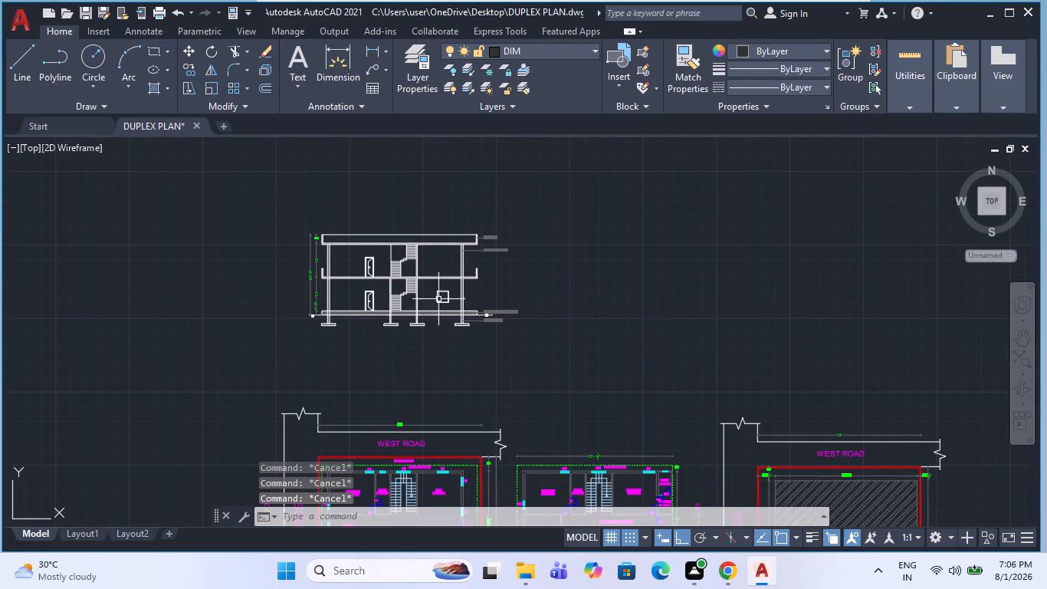
pyautogui.moveTo(327, 288); pyautogui.dragTo(346, 276, button='middle')
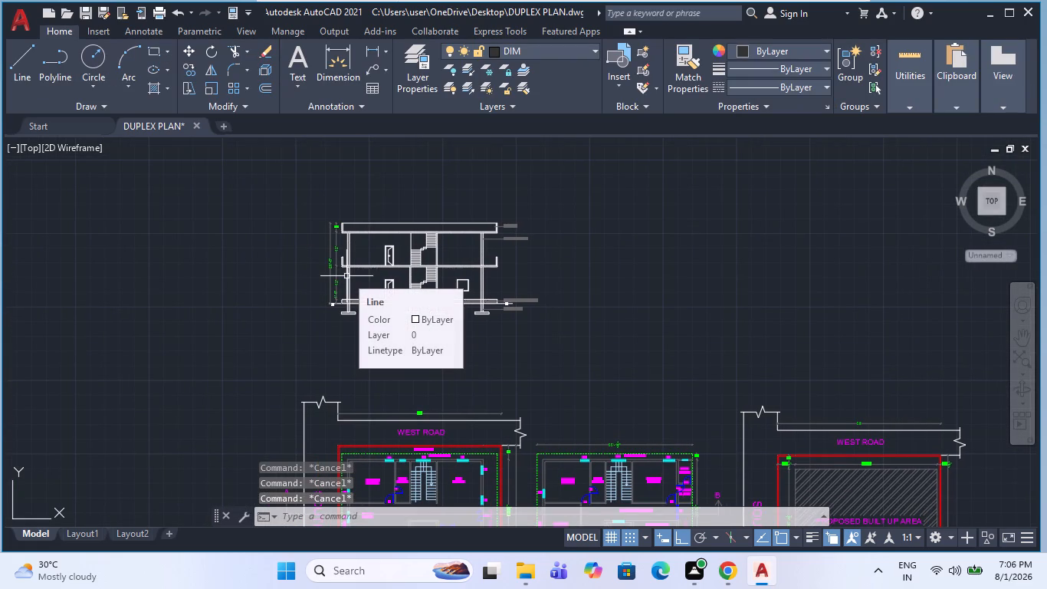
pyautogui.scroll(1, 453, 268)
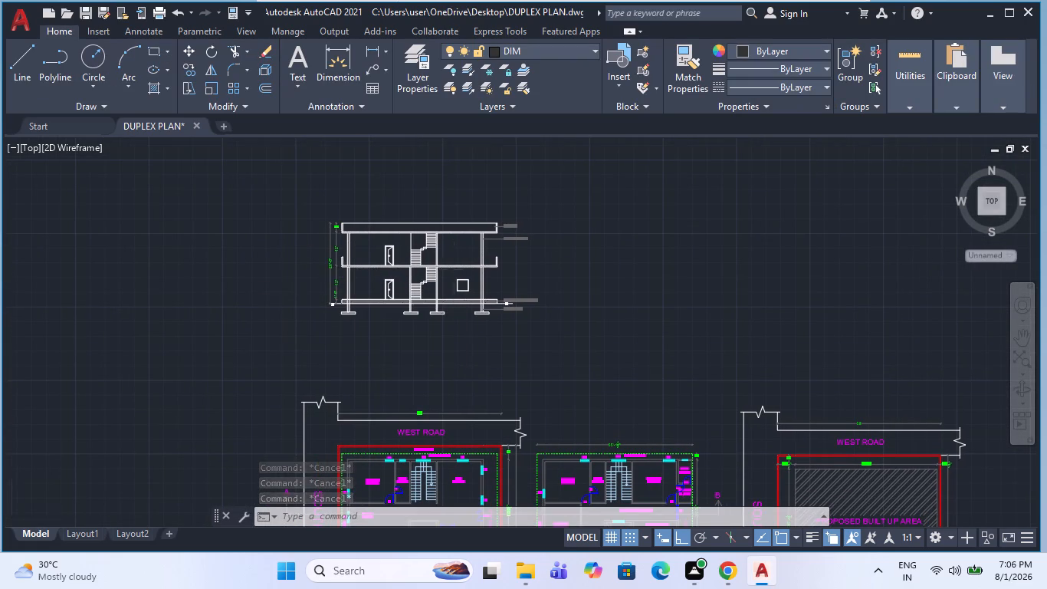
pyautogui.scroll(1, 453, 268)
pyautogui.press('Escape')
pyautogui.moveTo(399, 286); pyautogui.dragTo(429, 276, button='middle')
pyautogui.scroll(2, 525, 287)
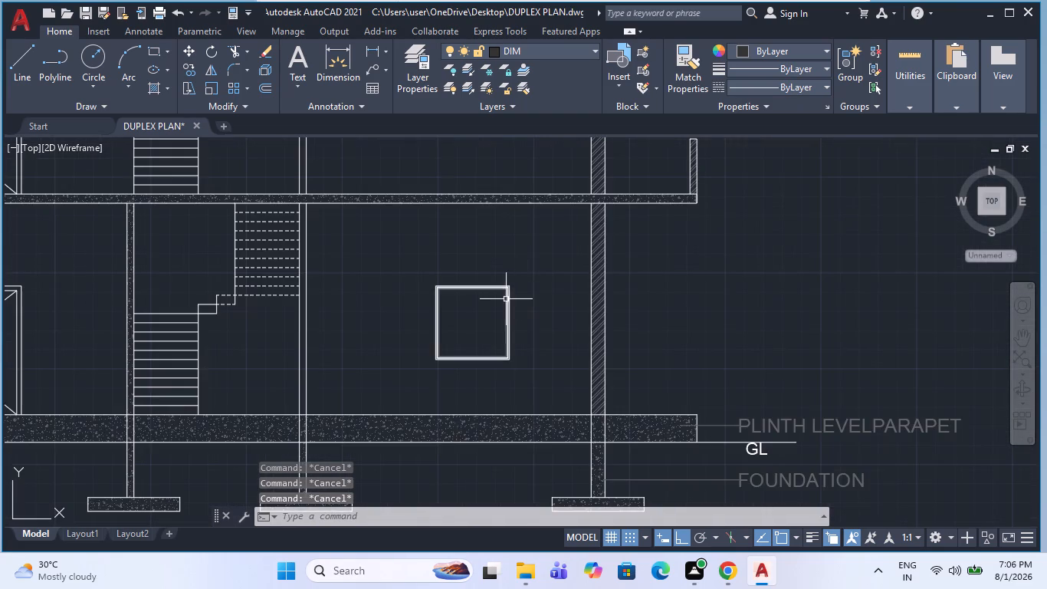
pyautogui.press('Escape')
pyautogui.scroll(-2, 517, 268)
pyautogui.scroll(2, 450, 301)
pyautogui.write('H')
pyautogui.press('space')
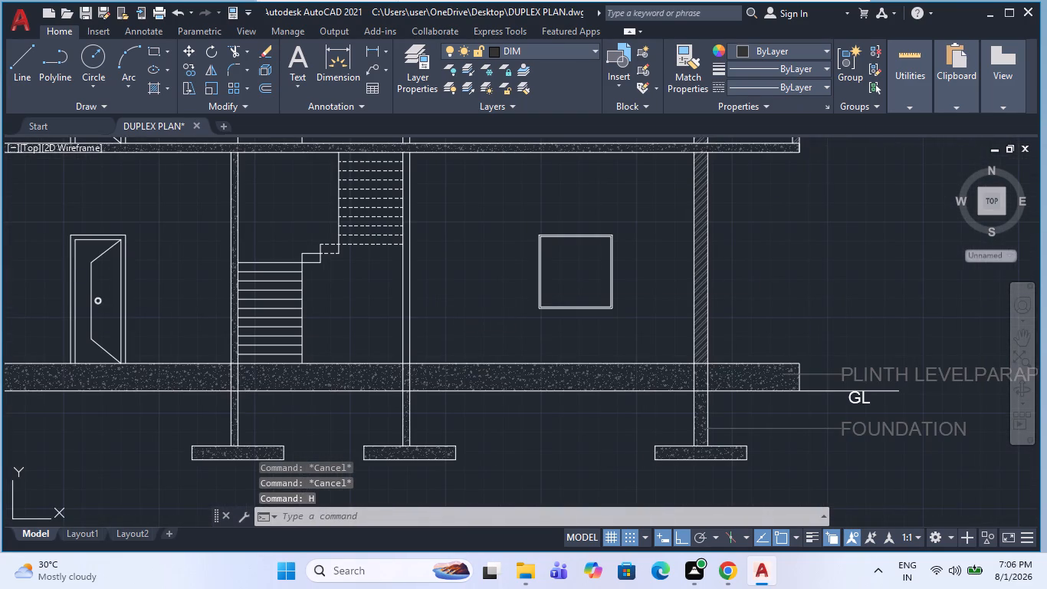
pyautogui.scroll(-4, 265, 68)
pyautogui.scroll(1, 272, 85)
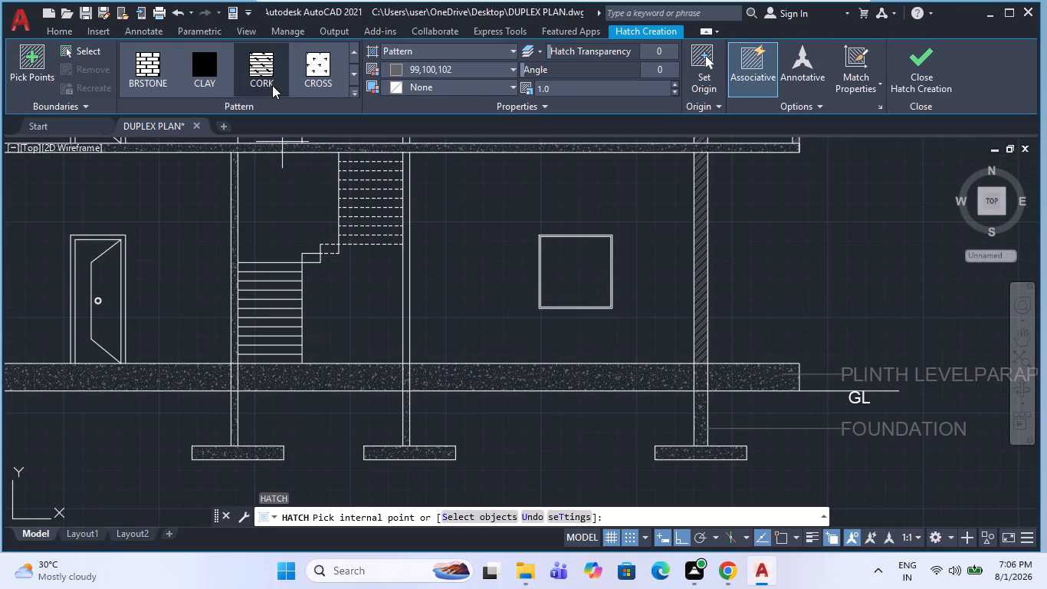
pyautogui.scroll(-1, 301, 61)
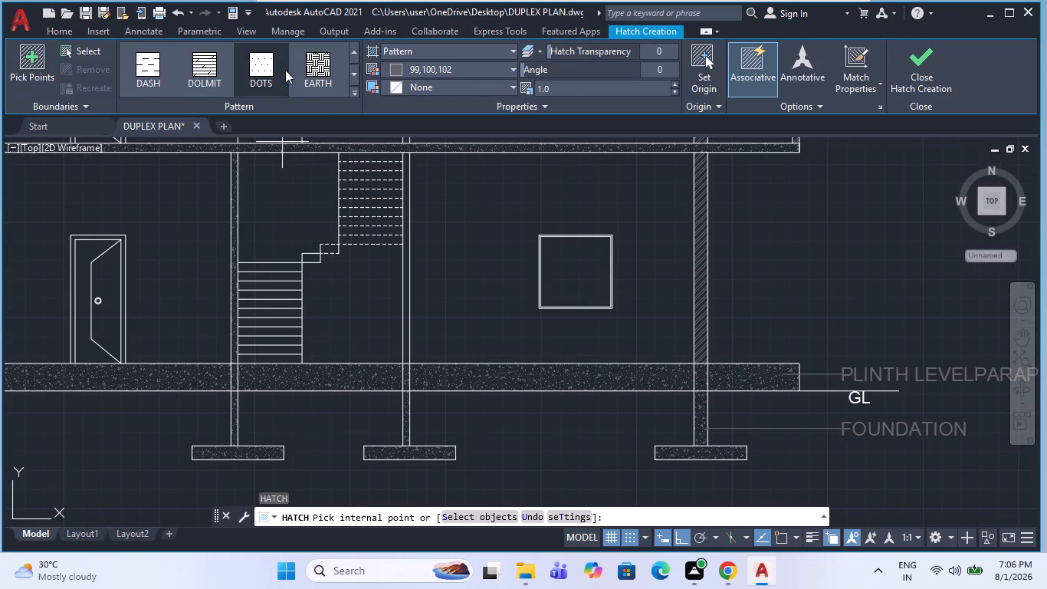
pyautogui.scroll(-1, 285, 70)
pyautogui.click(261, 69)
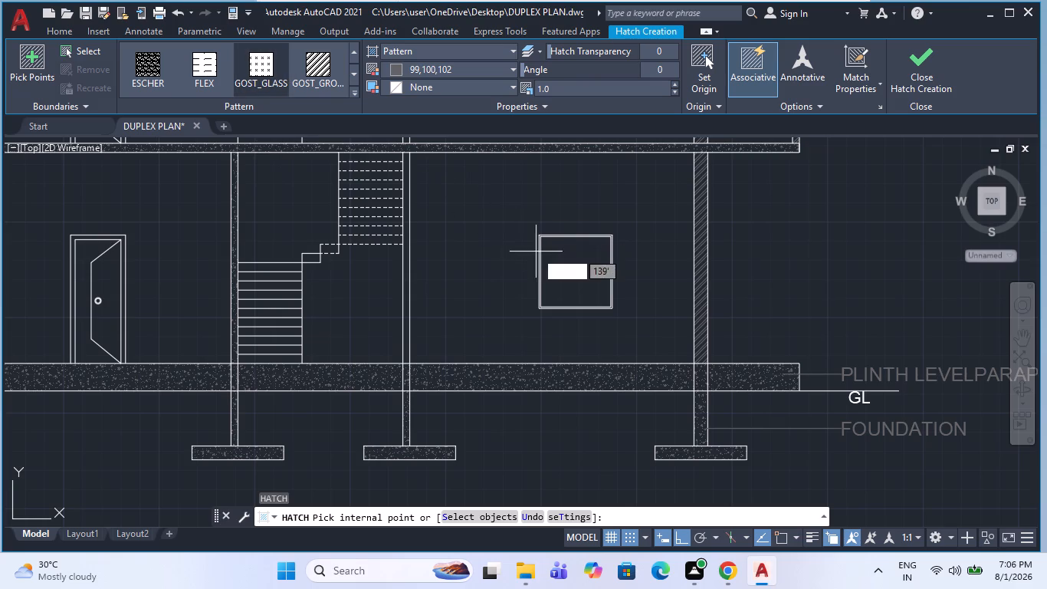
pyautogui.click(591, 281)
pyautogui.press('Escape')
pyautogui.scroll(-2, 497, 243)
pyautogui.press('Escape')
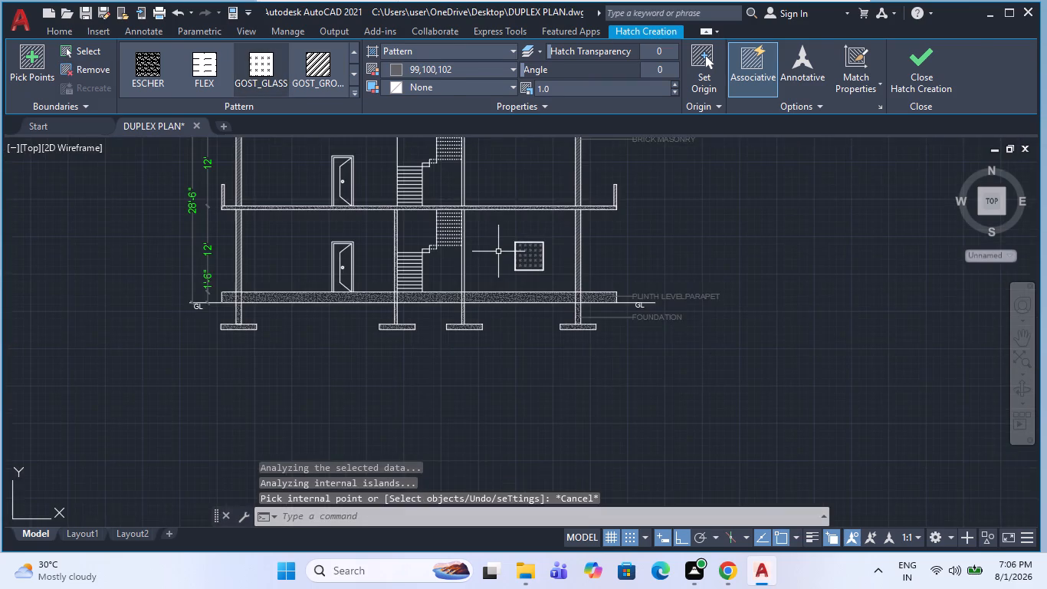
# Move the whole section with its dimensions and labels straight down, closer to the ground floor plan.
pyautogui.moveTo(495, 261); pyautogui.dragTo(487, 311, button='middle')
pyautogui.scroll(-1, 487, 311)
pyautogui.scroll(1, 476, 245)
pyautogui.moveTo(491, 233); pyautogui.dragTo(461, 240, button='middle')
pyautogui.scroll(-1, 461, 240)
pyautogui.moveTo(430, 271); pyautogui.dragTo(429, 245, button='middle')
pyautogui.scroll(-1, 438, 245)
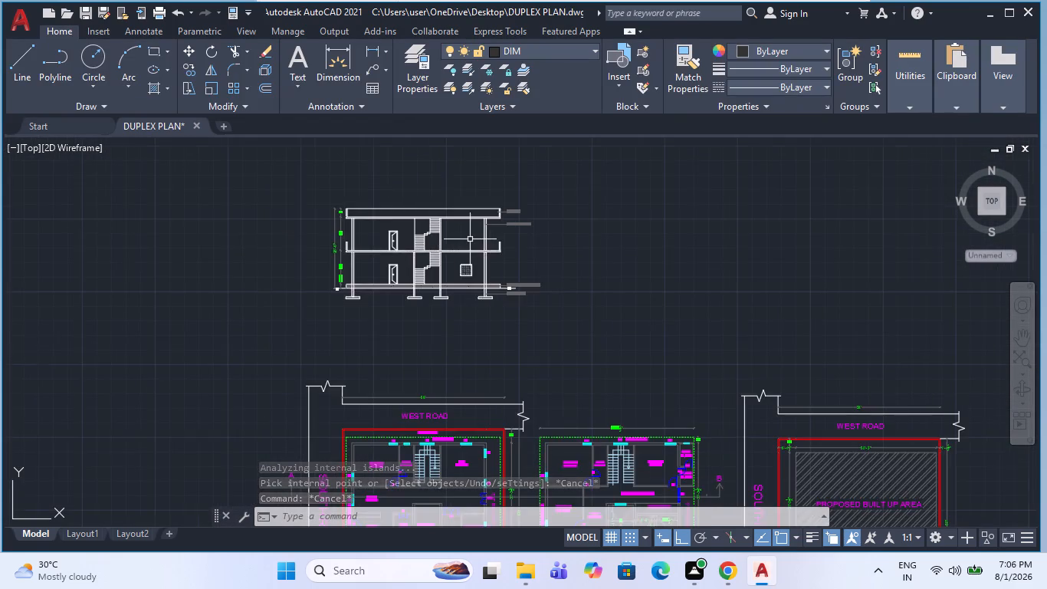
pyautogui.scroll(1, 470, 239)
pyautogui.moveTo(470, 239); pyautogui.dragTo(377, 231, button='middle')
pyautogui.scroll(-1, 385, 192)
pyautogui.scroll(1, 376, 269)
pyautogui.moveTo(445, 281); pyautogui.dragTo(395, 282, button='middle')
pyautogui.scroll(-1, 371, 268)
pyautogui.scroll(-2, 360, 203)
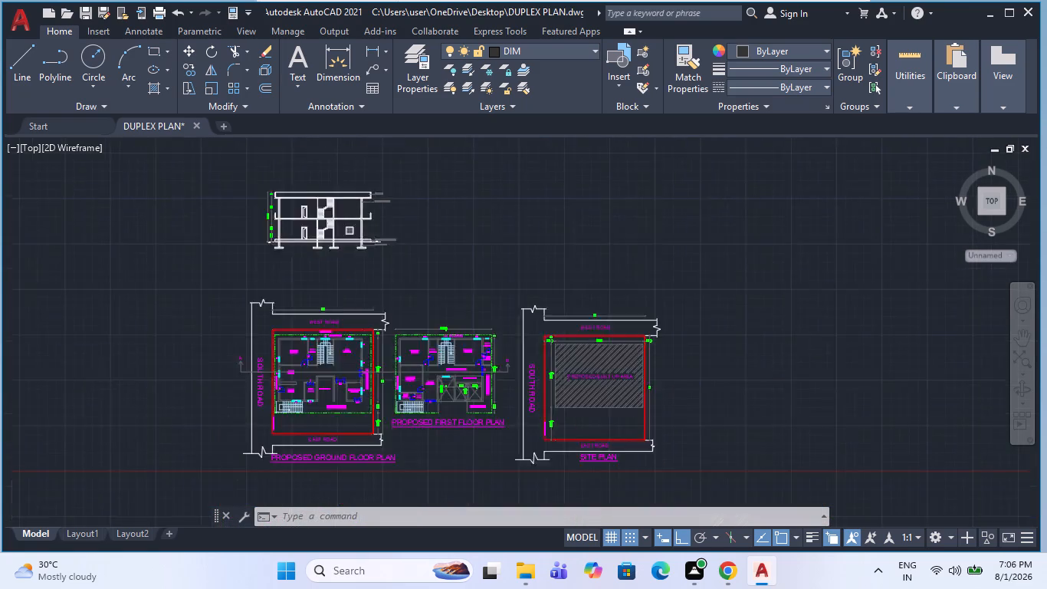
pyautogui.scroll(1, 338, 195)
pyautogui.click(446, 290)
pyautogui.click(247, 171)
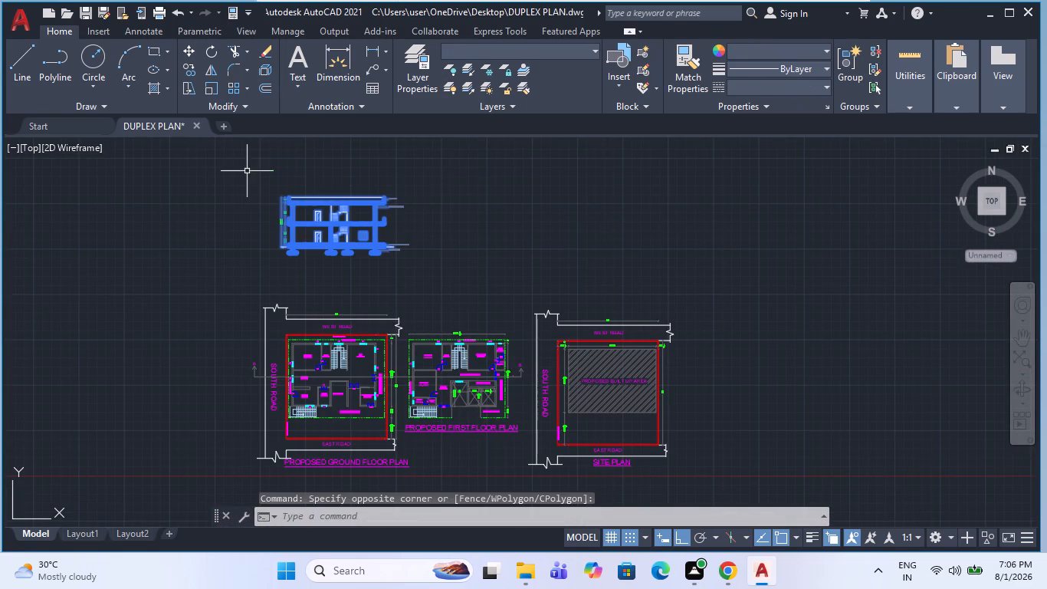
pyautogui.press('m')
pyautogui.press('space')
pyautogui.click(461, 209)
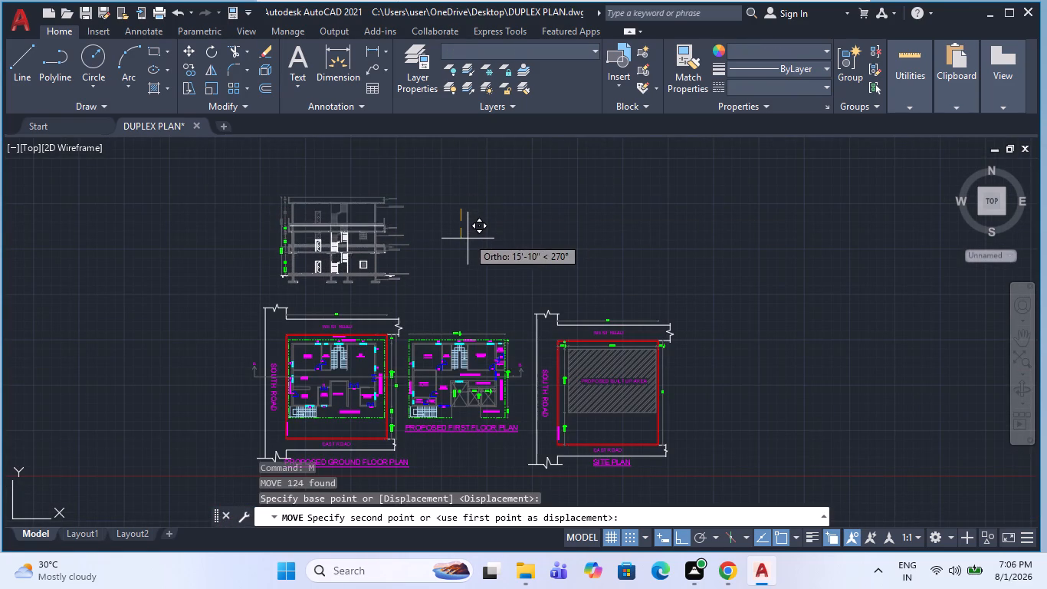
pyautogui.click(468, 245)
pyautogui.press('Escape')
# Examine the ground and first floor plans along the A-B section line against the section above.
pyautogui.moveTo(437, 271); pyautogui.dragTo(385, 252, button='middle')
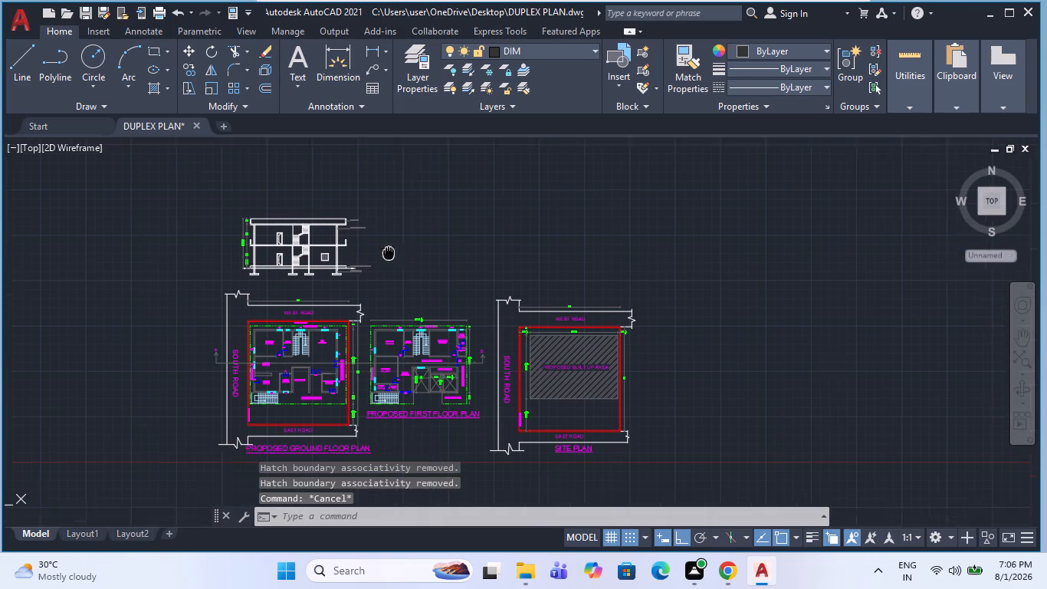
pyautogui.moveTo(385, 252); pyautogui.dragTo(382, 251, button='middle')
pyautogui.scroll(1, 383, 244)
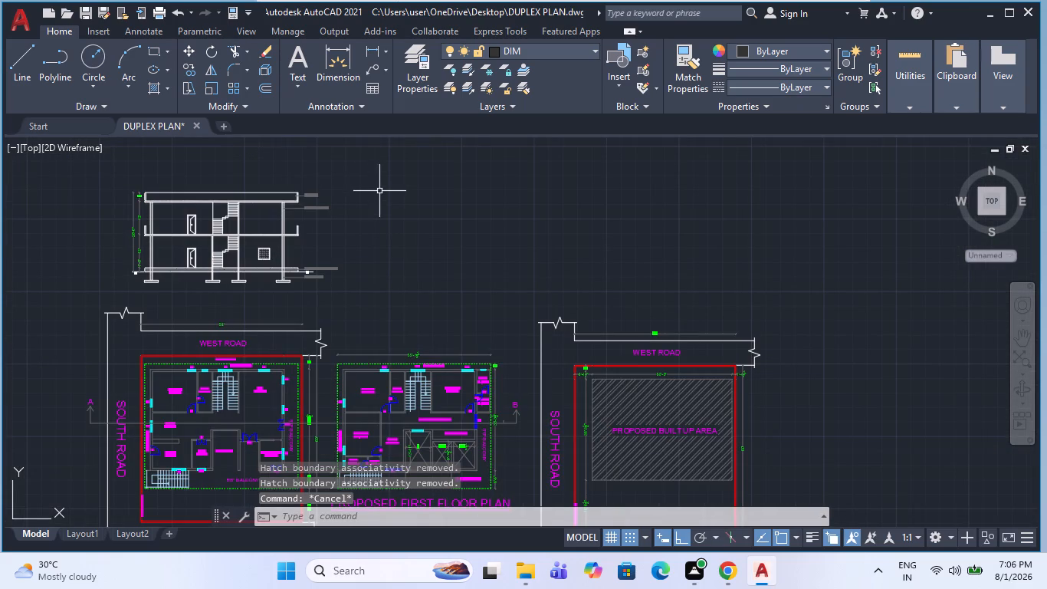
pyautogui.scroll(-1, 382, 196)
pyautogui.scroll(1, 399, 303)
pyautogui.scroll(3, 483, 365)
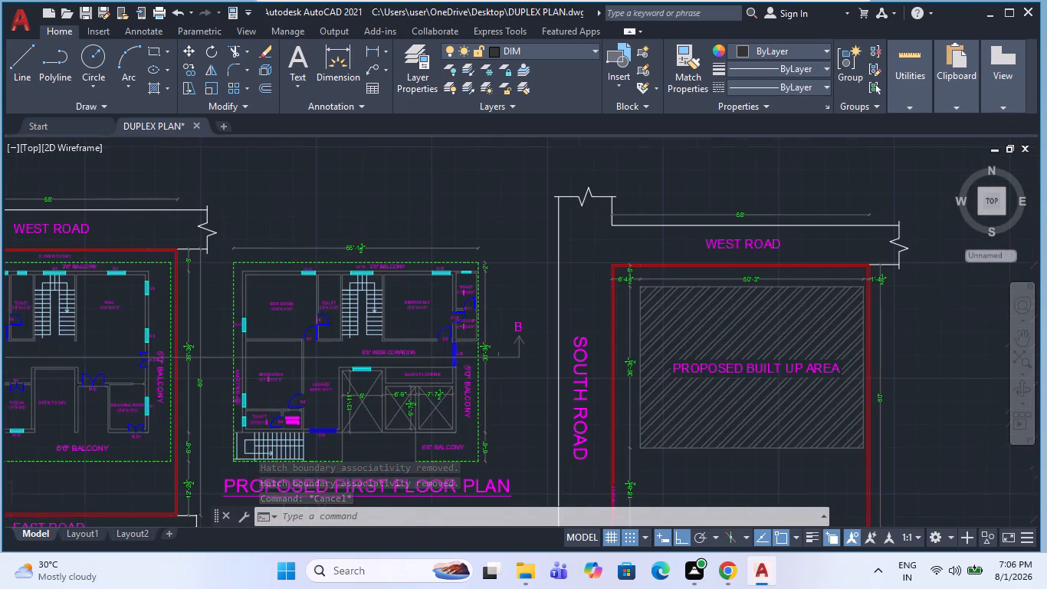
pyautogui.scroll(2, 441, 330)
pyautogui.scroll(-5, 461, 358)
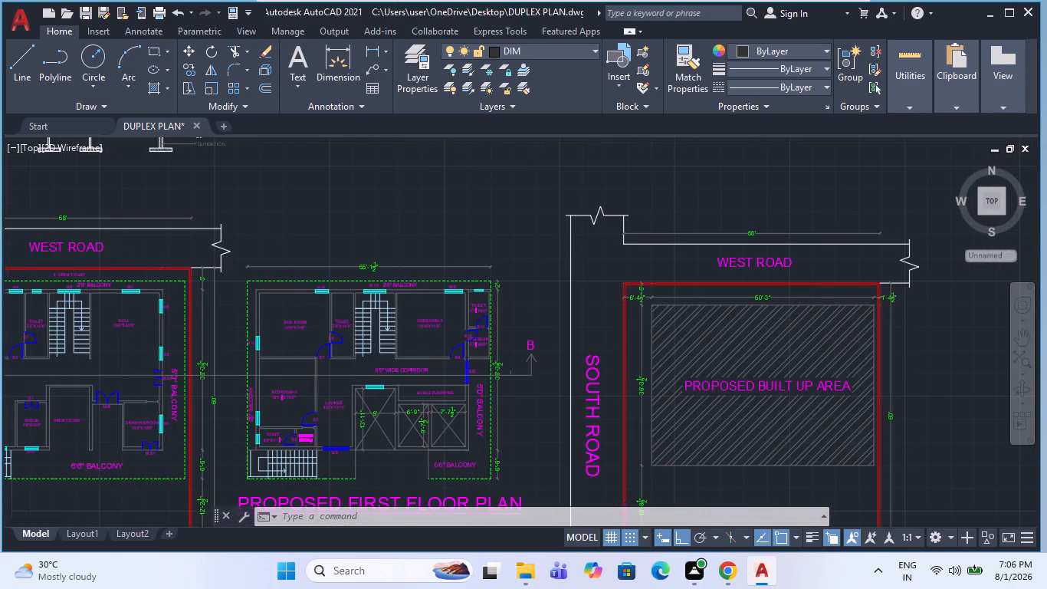
pyautogui.scroll(1, 245, 361)
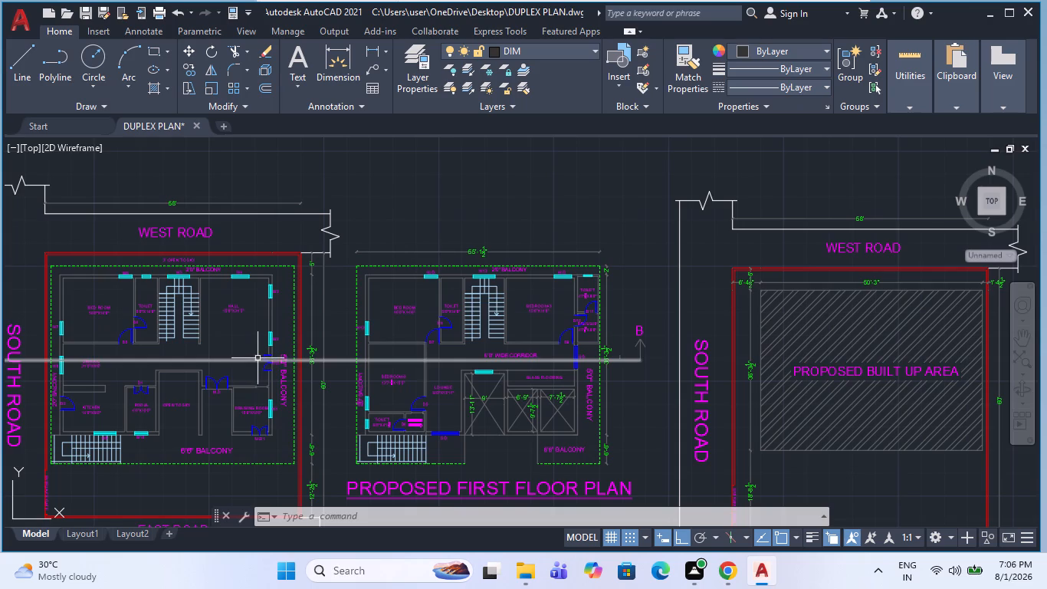
pyautogui.scroll(2, 237, 390)
pyautogui.scroll(-3, 283, 378)
pyautogui.scroll(2, 235, 390)
pyautogui.scroll(-2, 270, 407)
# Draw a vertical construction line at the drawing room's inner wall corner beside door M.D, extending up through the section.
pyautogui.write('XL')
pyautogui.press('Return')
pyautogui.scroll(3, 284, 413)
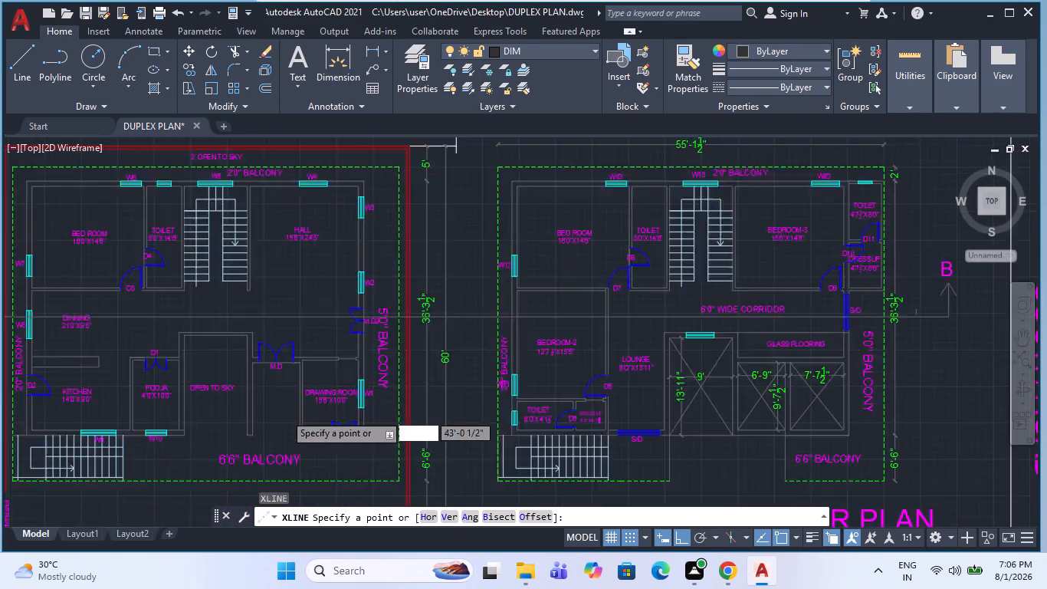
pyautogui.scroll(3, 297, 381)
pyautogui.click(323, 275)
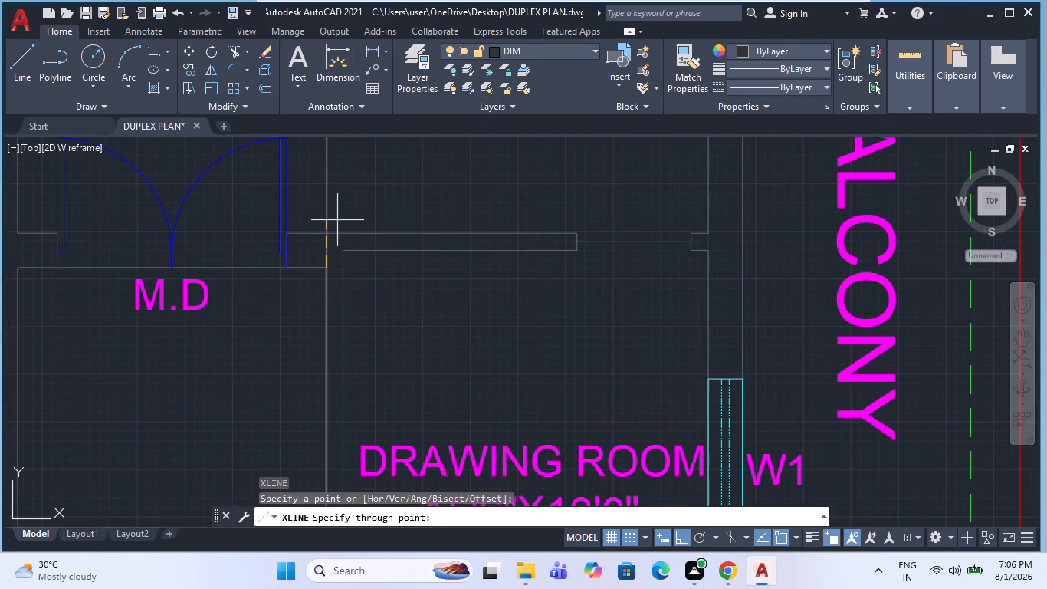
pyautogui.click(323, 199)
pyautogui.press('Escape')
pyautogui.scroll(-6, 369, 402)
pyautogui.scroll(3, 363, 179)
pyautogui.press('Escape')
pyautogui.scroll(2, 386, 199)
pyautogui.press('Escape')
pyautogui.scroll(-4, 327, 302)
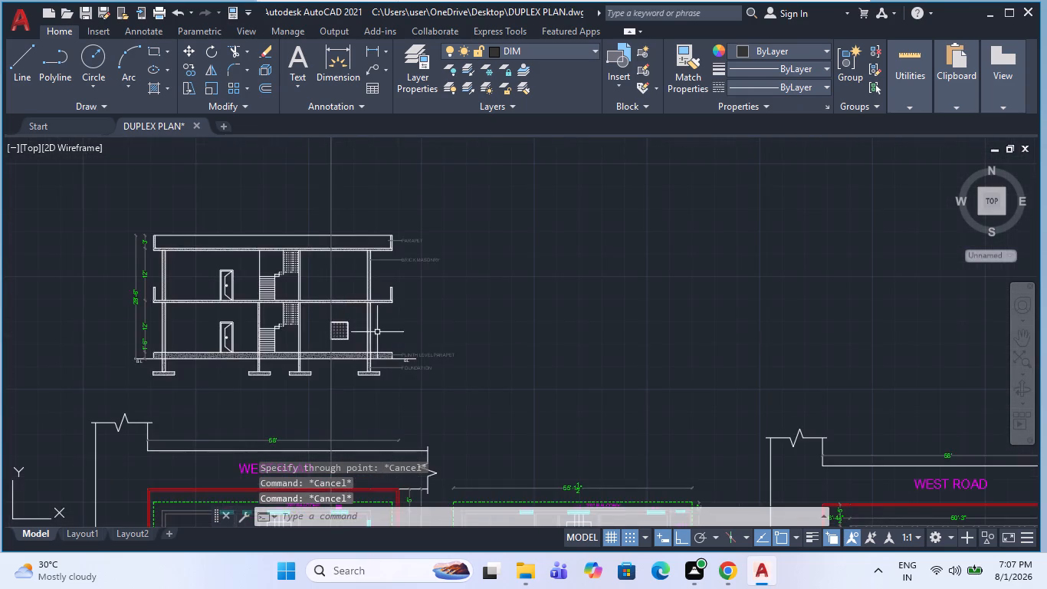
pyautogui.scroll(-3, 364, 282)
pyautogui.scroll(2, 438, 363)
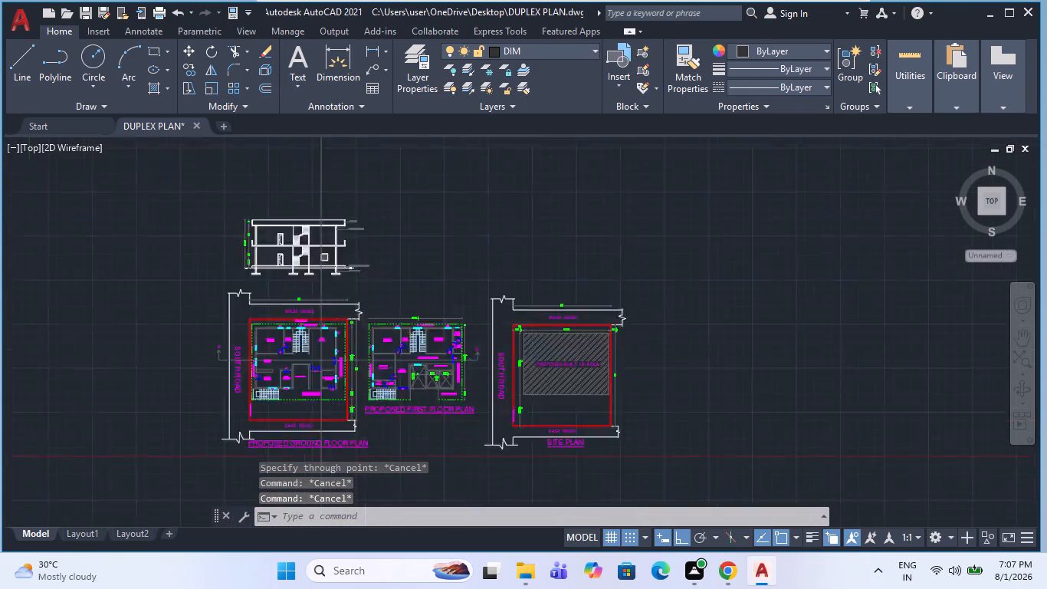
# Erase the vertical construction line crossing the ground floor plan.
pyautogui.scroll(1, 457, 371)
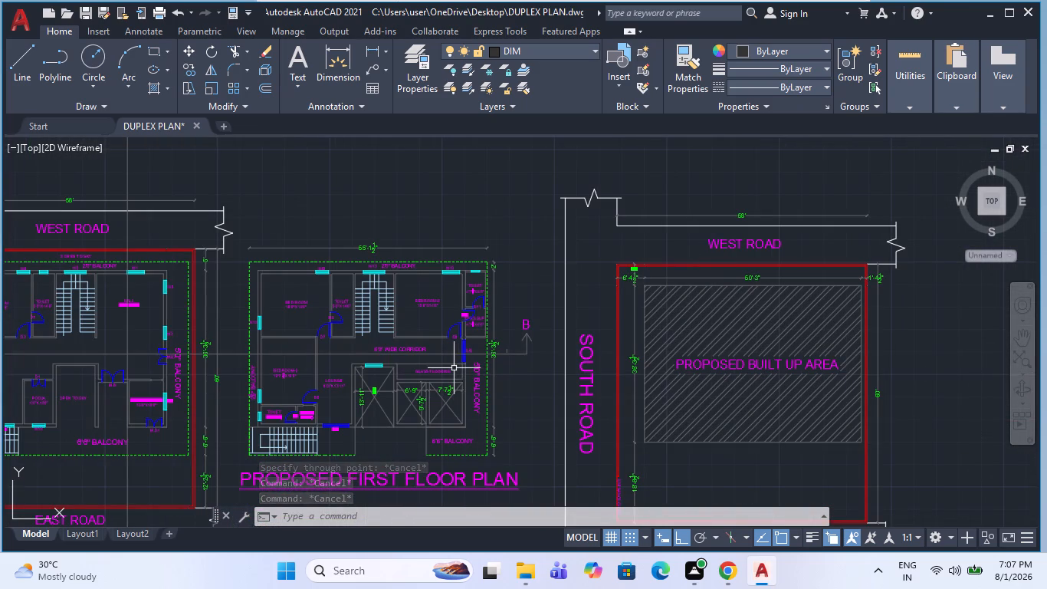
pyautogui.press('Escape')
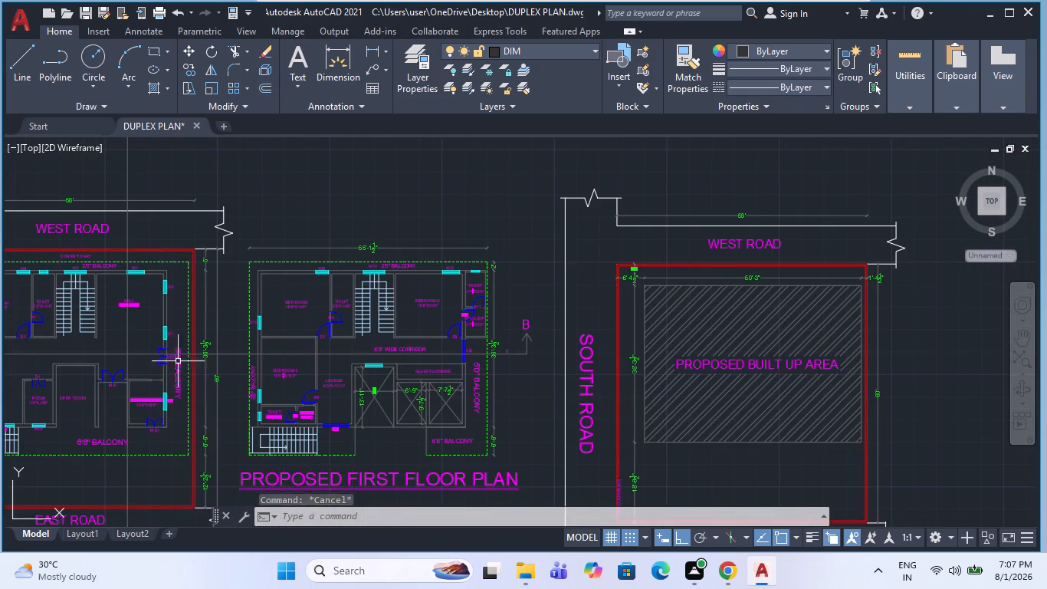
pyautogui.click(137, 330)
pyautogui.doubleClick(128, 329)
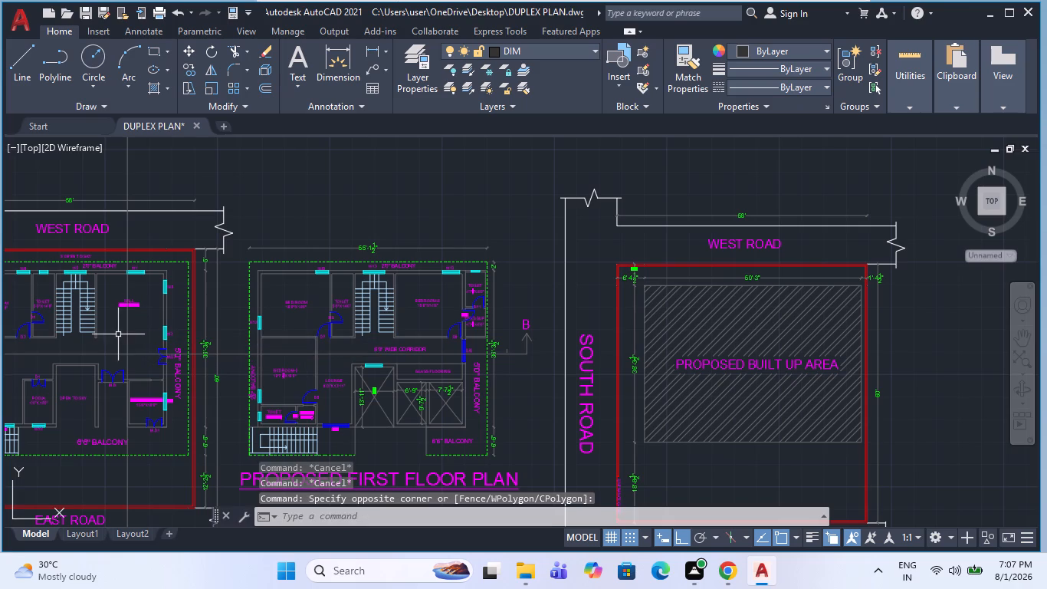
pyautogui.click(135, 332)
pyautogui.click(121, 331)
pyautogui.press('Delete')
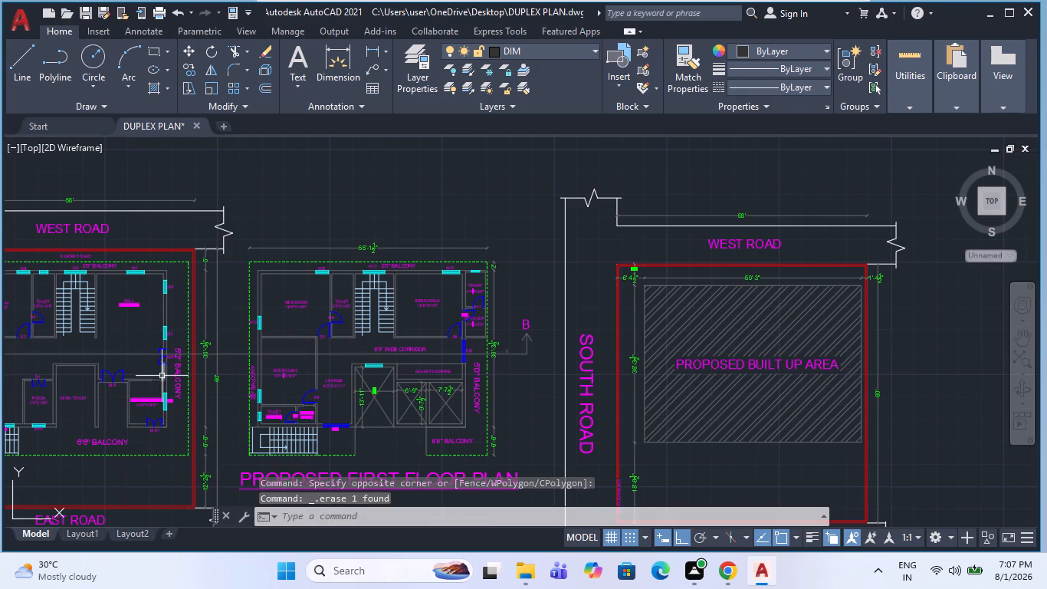
# Draw a vertical construction line through the wall stub corner where the drawing room's upper wall meets the outer wall, below door M.D2.
pyautogui.write('XL')
pyautogui.press('Return')
pyautogui.scroll(2, 148, 413)
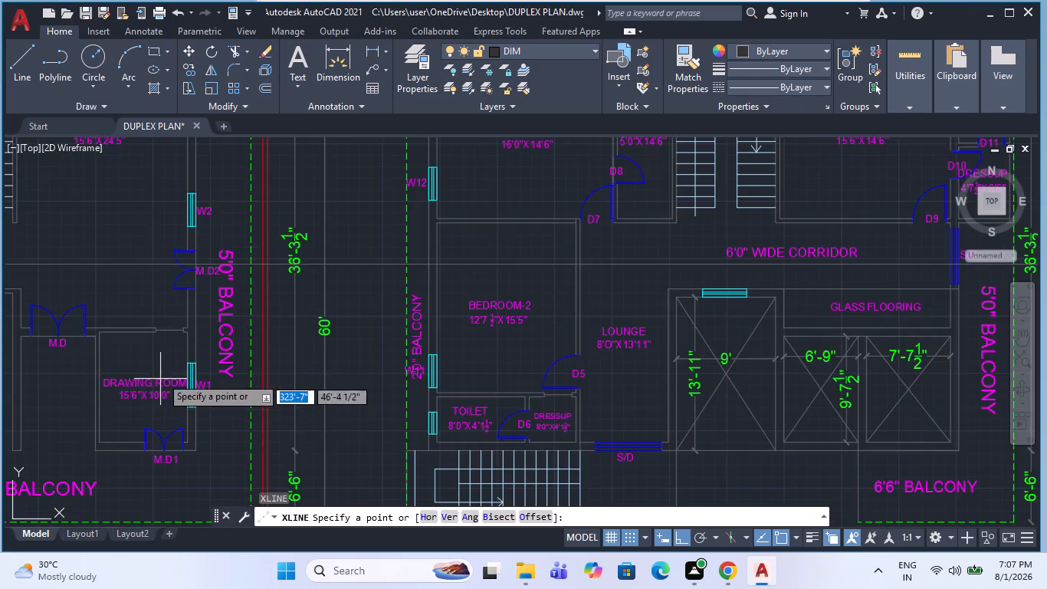
pyautogui.scroll(3, 166, 278)
pyautogui.scroll(-1, 215, 318)
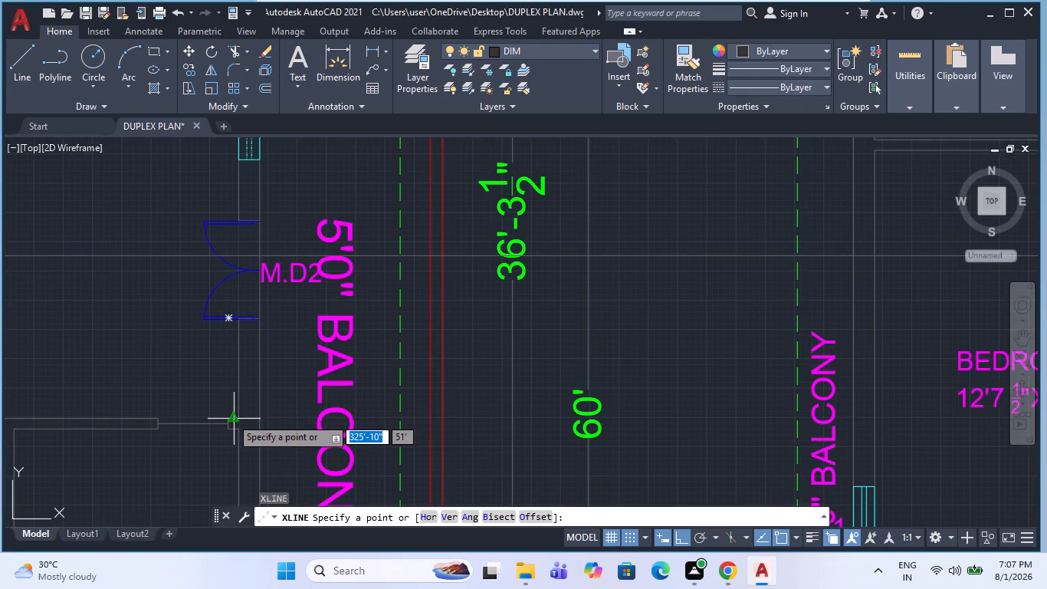
pyautogui.scroll(2, 231, 418)
pyautogui.click(226, 416)
pyautogui.click(216, 368)
pyautogui.press('Escape')
pyautogui.scroll(-3, 276, 398)
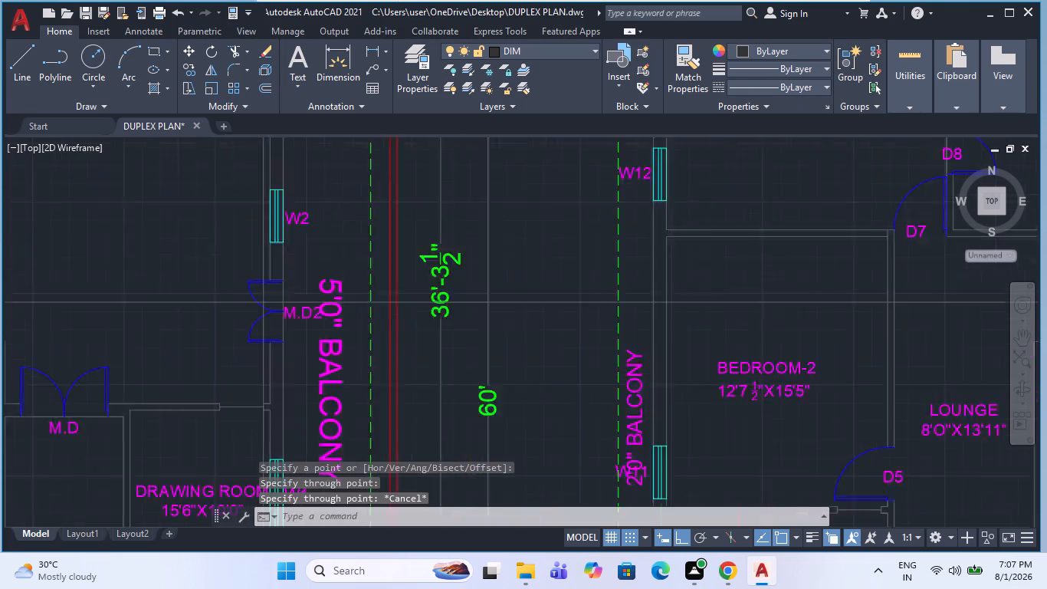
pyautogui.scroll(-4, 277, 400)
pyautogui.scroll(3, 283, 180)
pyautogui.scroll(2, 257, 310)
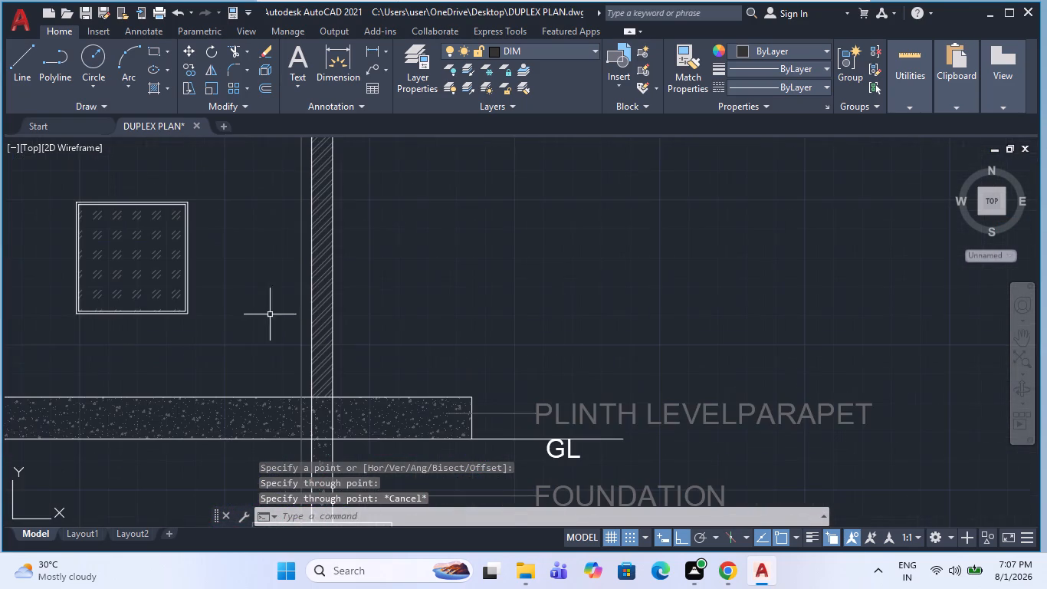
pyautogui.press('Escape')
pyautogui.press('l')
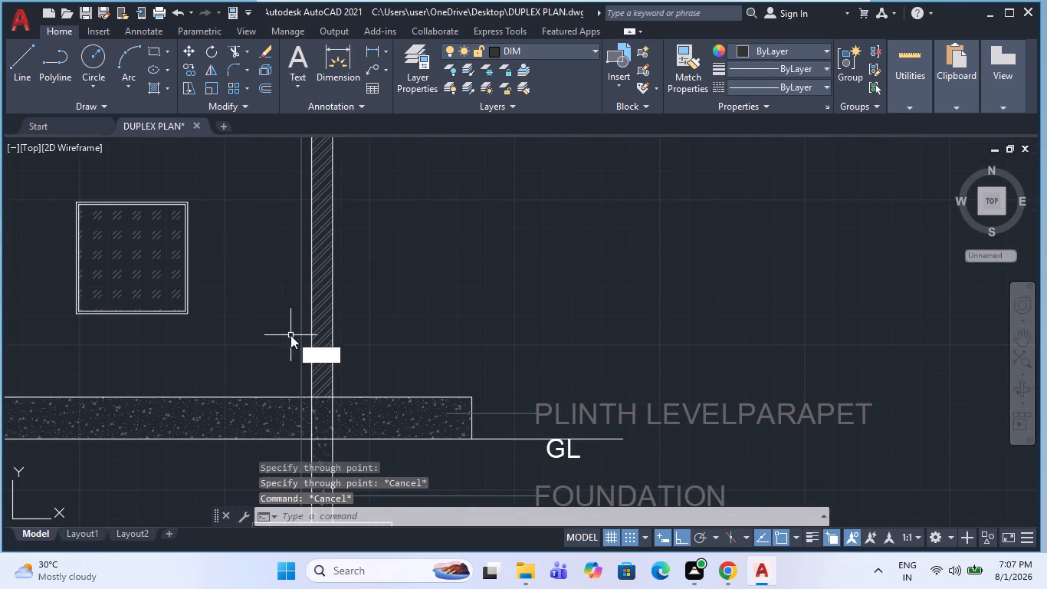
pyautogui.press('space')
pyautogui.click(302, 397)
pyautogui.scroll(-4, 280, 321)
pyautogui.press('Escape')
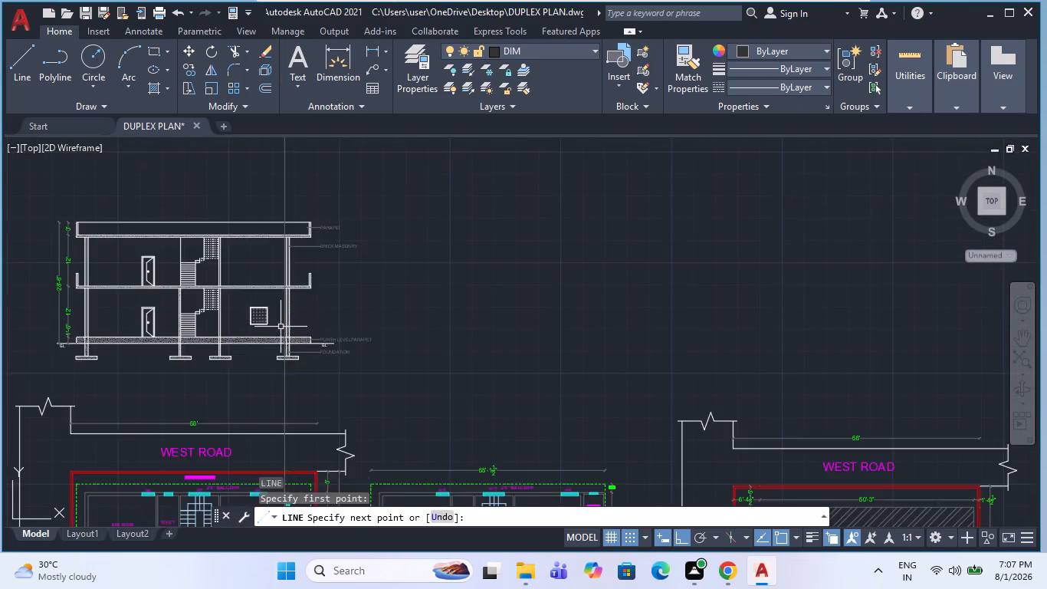
# Draw a 3' wide, 7' high door outline on the first-floor slab, starting at the construction line beside the hatched outer wall.
pyautogui.scroll(3, 281, 302)
pyautogui.press('space')
pyautogui.click(288, 228)
pyautogui.scroll(-3, 288, 258)
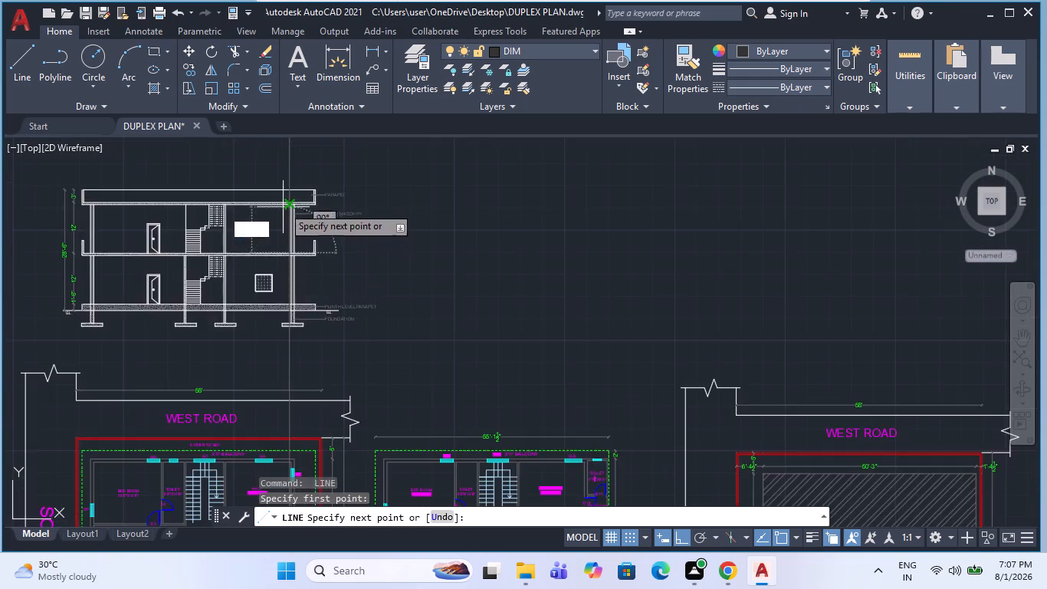
pyautogui.scroll(3, 287, 202)
pyautogui.write("7'")
pyautogui.press('Return')
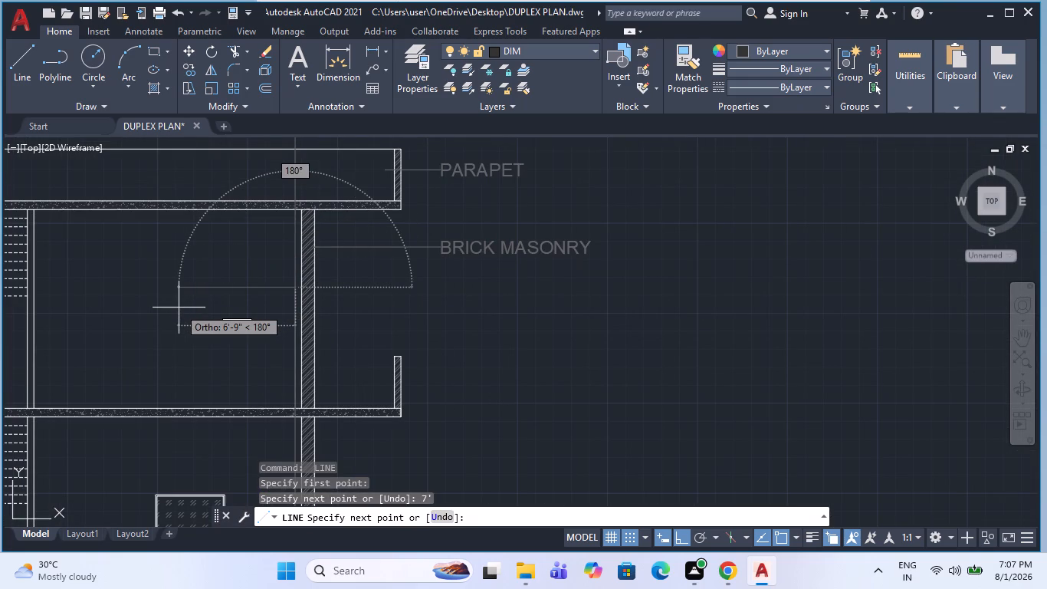
pyautogui.write("3'")
pyautogui.press('Return')
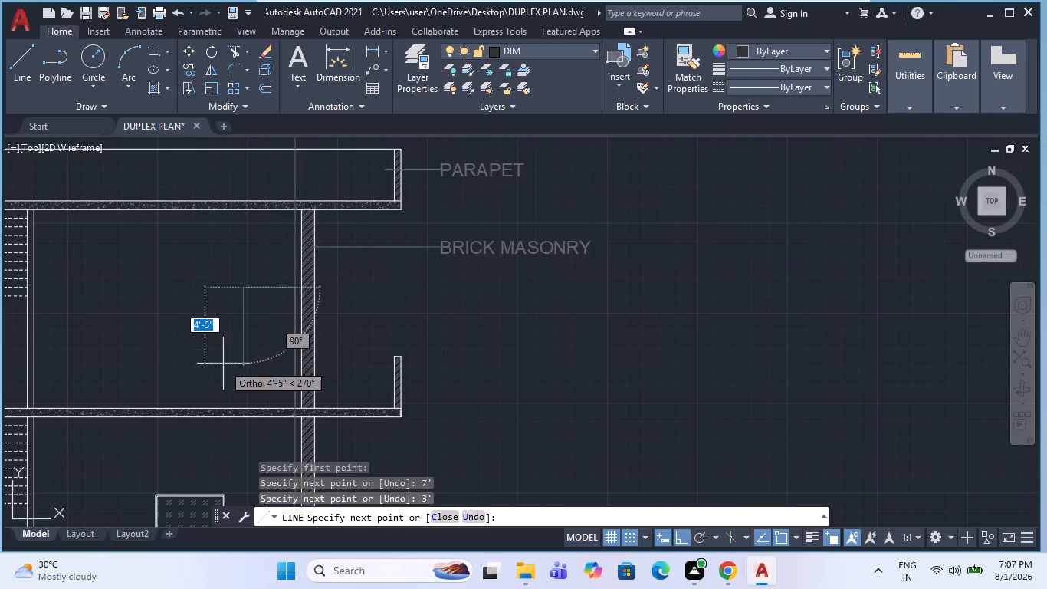
pyautogui.click(241, 409)
pyautogui.press('Escape')
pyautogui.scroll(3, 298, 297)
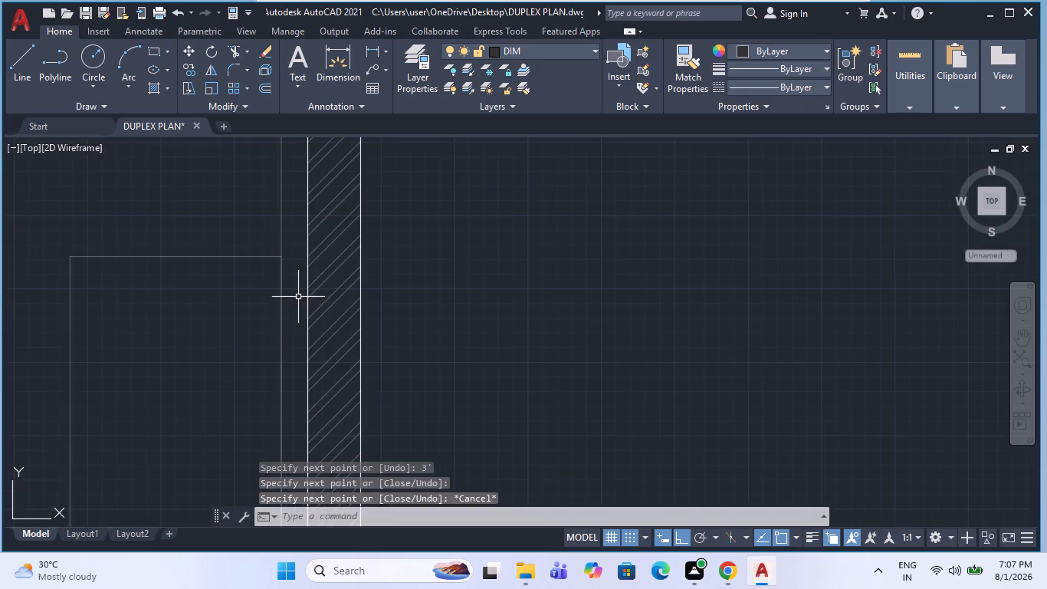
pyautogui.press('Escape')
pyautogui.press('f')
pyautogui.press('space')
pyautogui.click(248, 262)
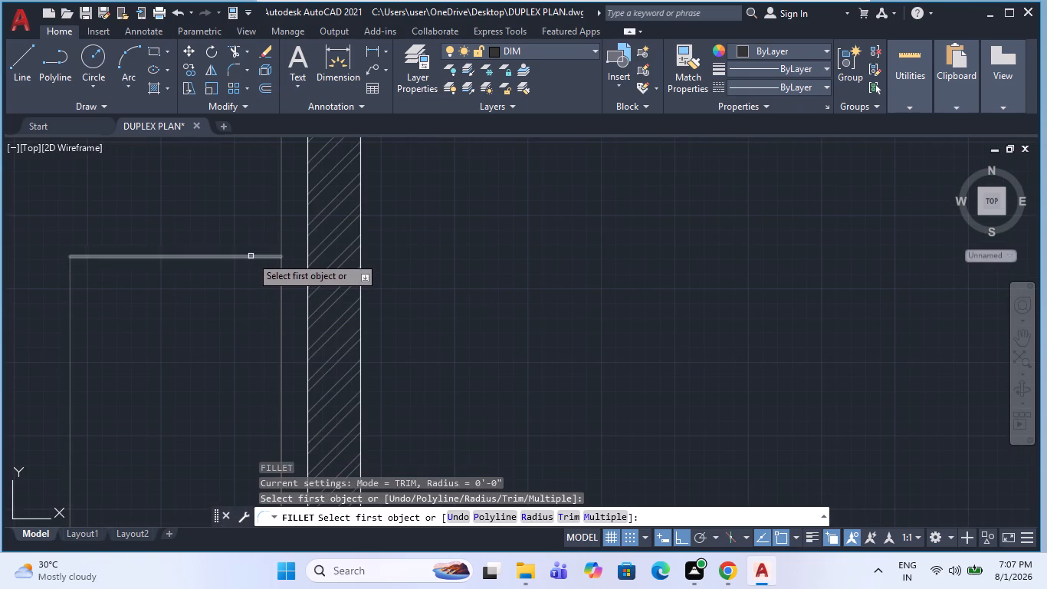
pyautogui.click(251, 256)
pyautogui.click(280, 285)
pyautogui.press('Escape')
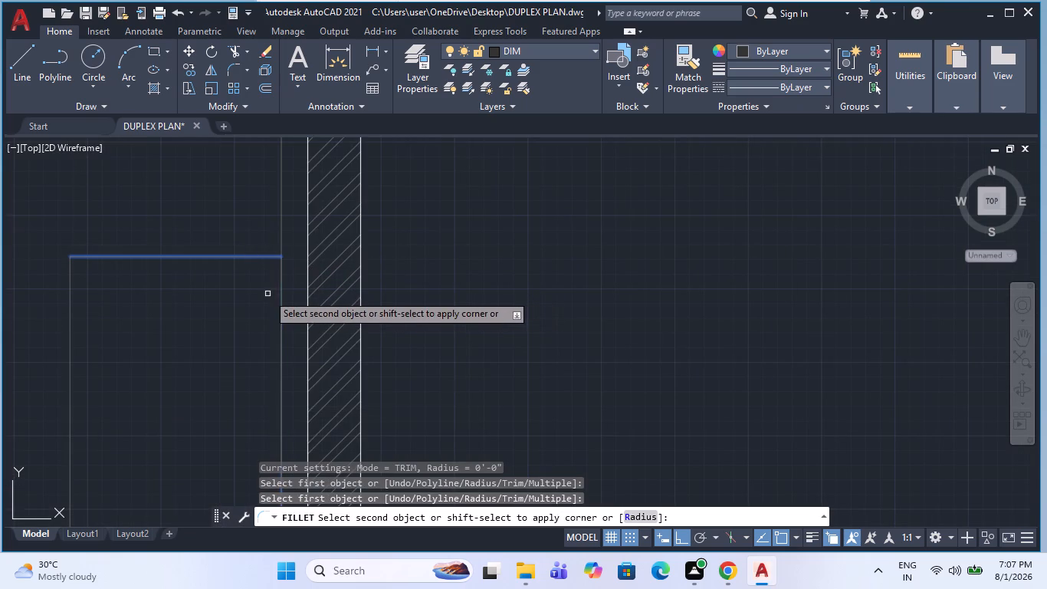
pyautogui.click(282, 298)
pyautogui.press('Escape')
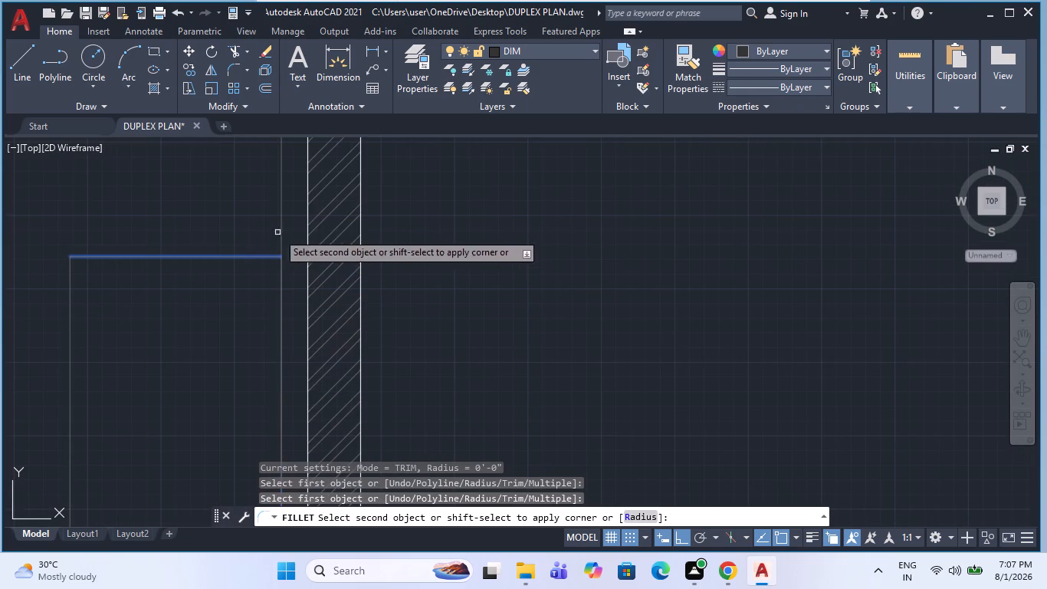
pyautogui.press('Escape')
# Erase the vertical construction line running through the side of the new door outline.
pyautogui.click(283, 227)
pyautogui.press('Delete')
# Join the top and two side lines of the new first-floor door outline into one polyline.
pyautogui.scroll(-1, 277, 233)
pyautogui.scroll(1, 277, 261)
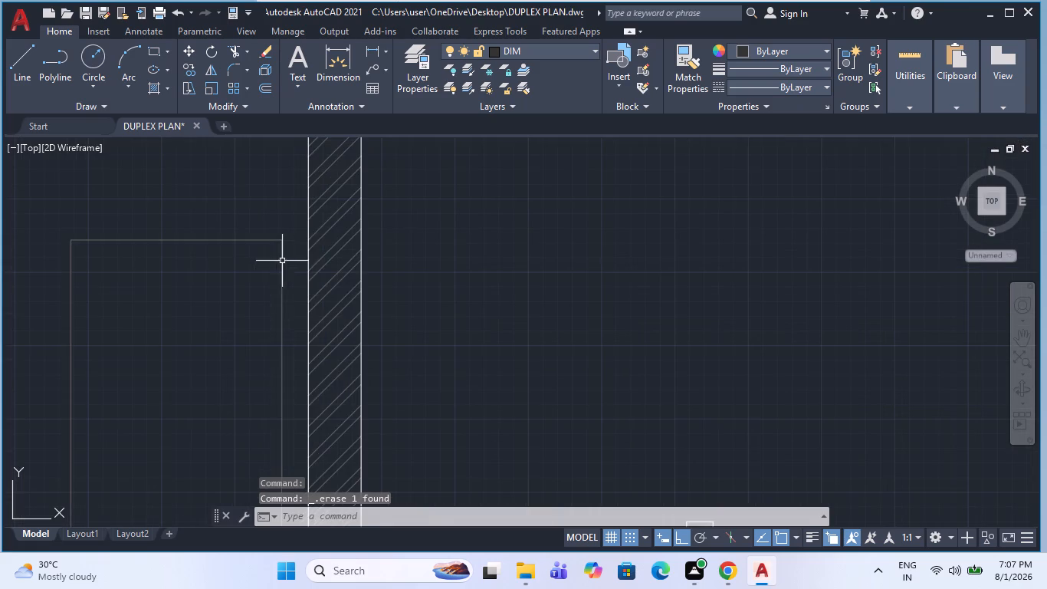
pyautogui.click(297, 275)
pyautogui.click(82, 201)
pyautogui.click(95, 262)
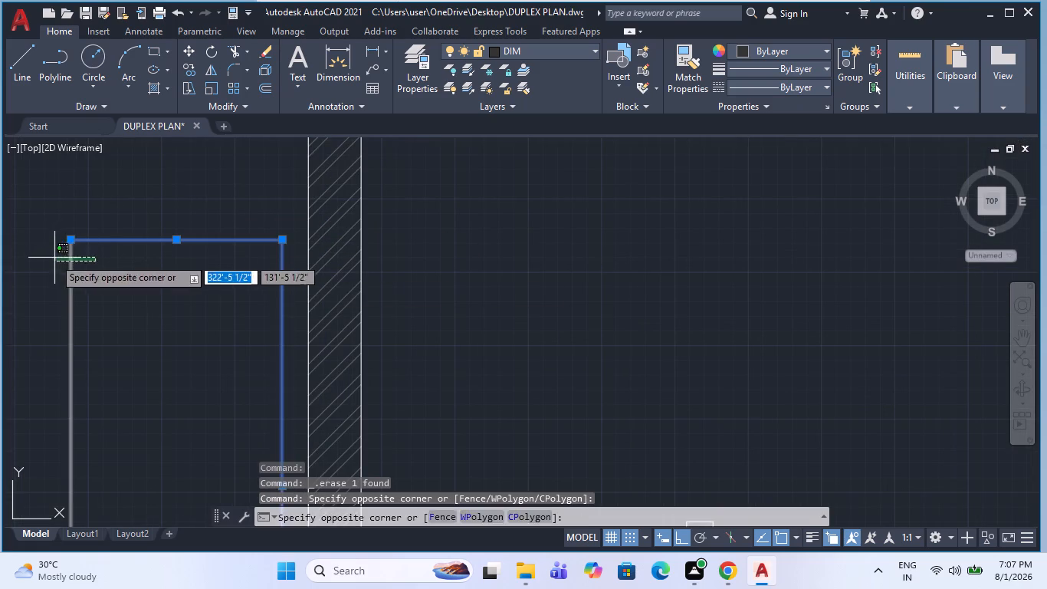
pyautogui.click(54, 258)
pyautogui.write('J')
pyautogui.press('space')
pyautogui.scroll(-1, 179, 275)
pyautogui.press('Escape')
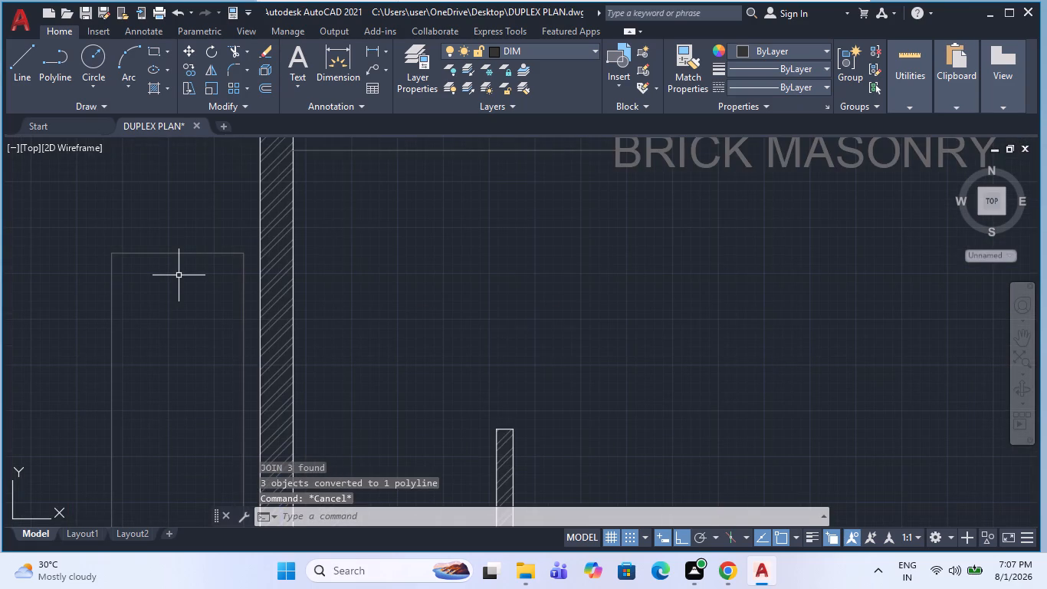
# Offset the joined first-floor door outline 3" inward to form the door frame.
pyautogui.write('O')
pyautogui.press('space')
pyautogui.press('3')
pyautogui.press('space')
pyautogui.click(186, 254)
pyautogui.click(174, 311)
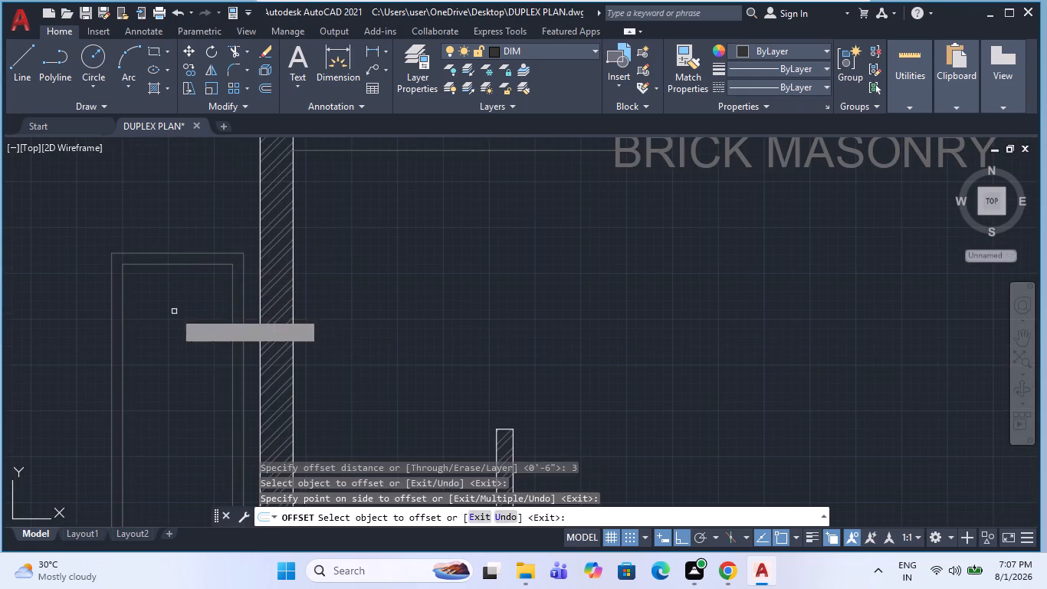
pyautogui.press('Escape')
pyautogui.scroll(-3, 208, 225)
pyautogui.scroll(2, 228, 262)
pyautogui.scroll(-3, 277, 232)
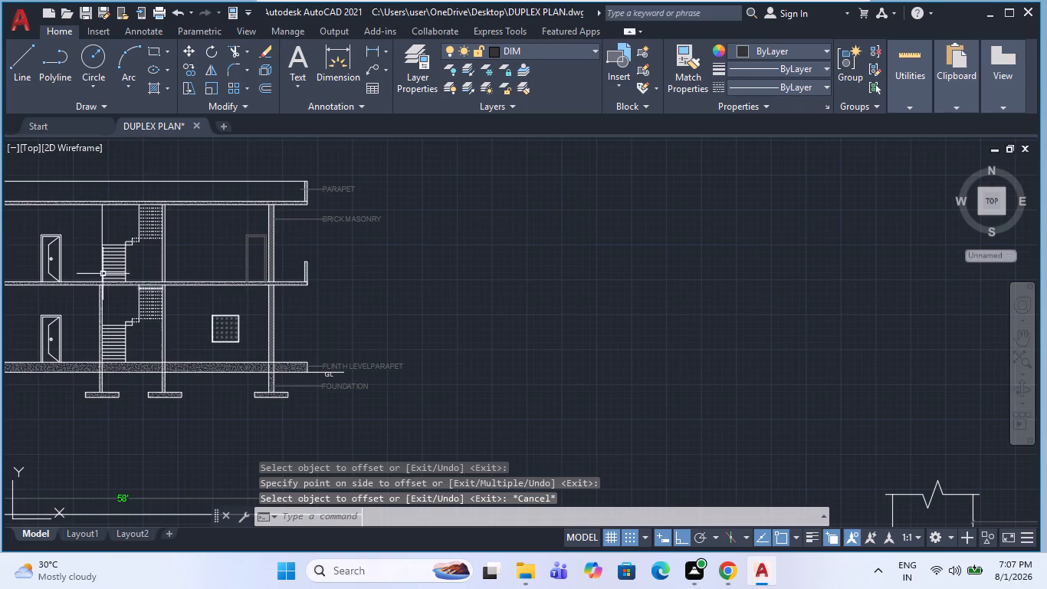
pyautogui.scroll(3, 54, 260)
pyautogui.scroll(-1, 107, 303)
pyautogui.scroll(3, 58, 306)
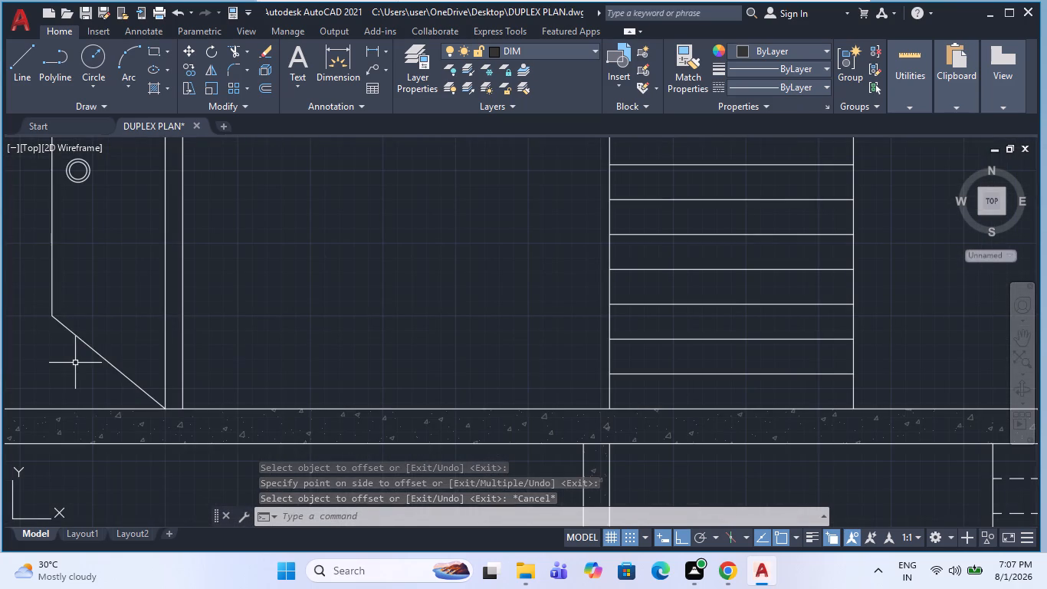
# Copy the leaf, inner frame and knob of the existing first-floor door into the new door outline beside the hatched outer wall.
pyautogui.click(87, 345)
pyautogui.scroll(-1, 90, 354)
pyautogui.click(96, 278)
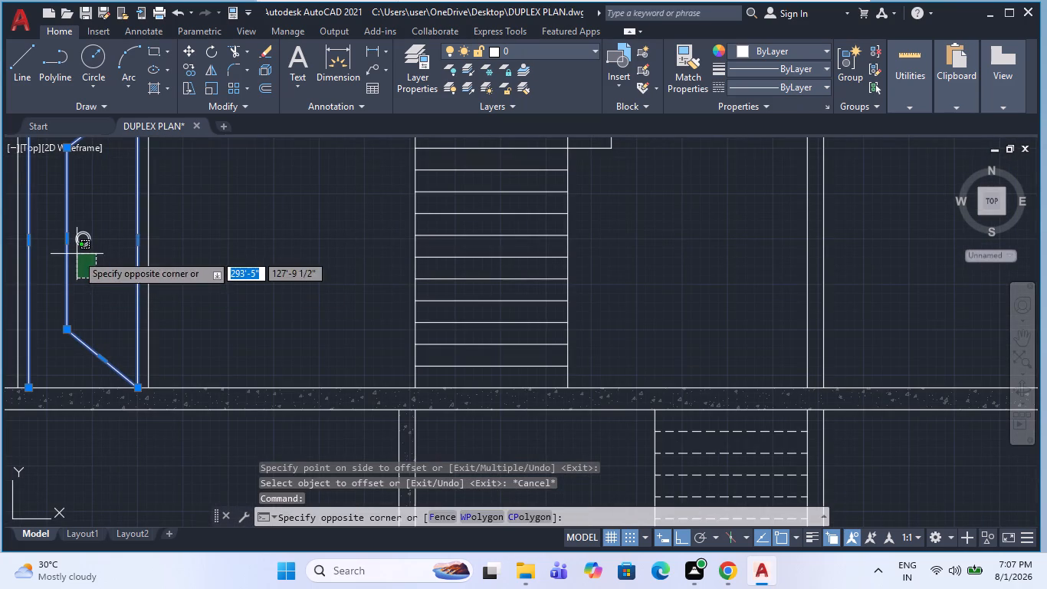
pyautogui.click(78, 238)
pyautogui.press('c')
pyautogui.press('o')
pyautogui.press('space')
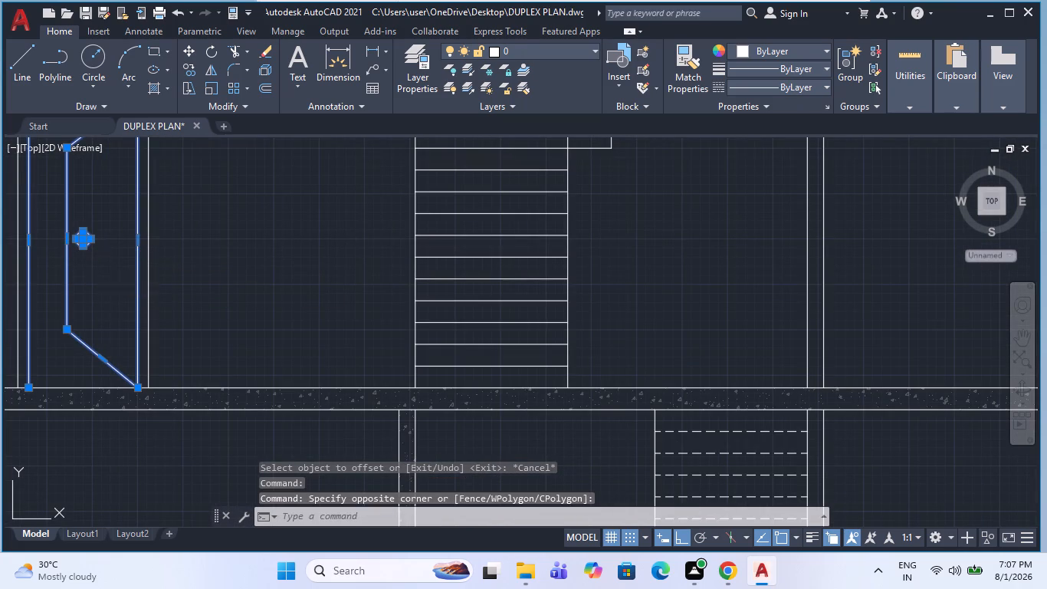
pyautogui.scroll(-1, 103, 299)
pyautogui.scroll(1, 137, 178)
pyautogui.click(123, 157)
pyautogui.scroll(-2, 59, 242)
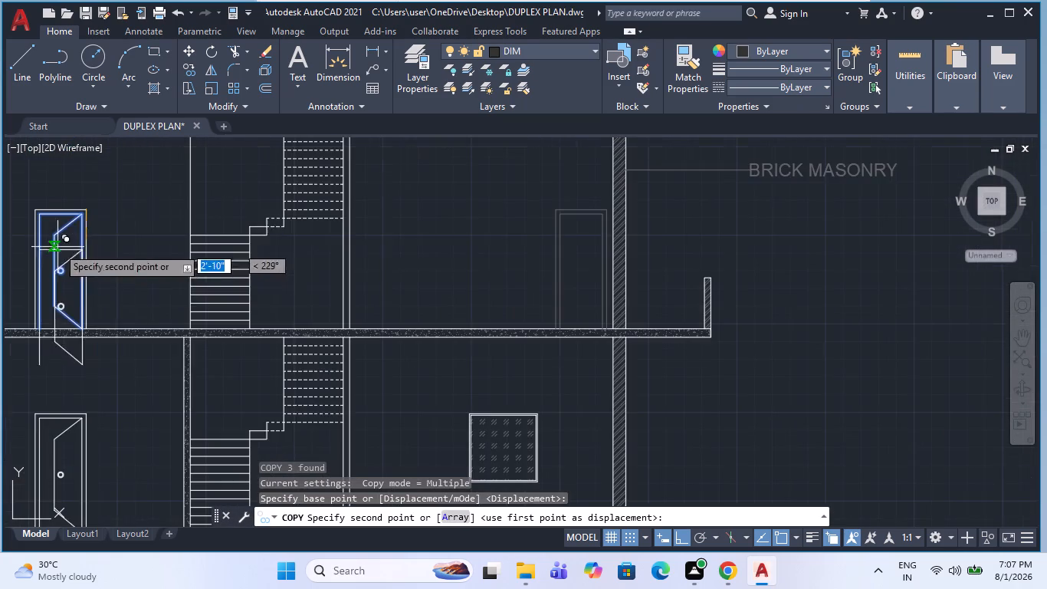
pyautogui.scroll(-1, 315, 232)
pyautogui.scroll(2, 471, 216)
pyautogui.scroll(2, 577, 211)
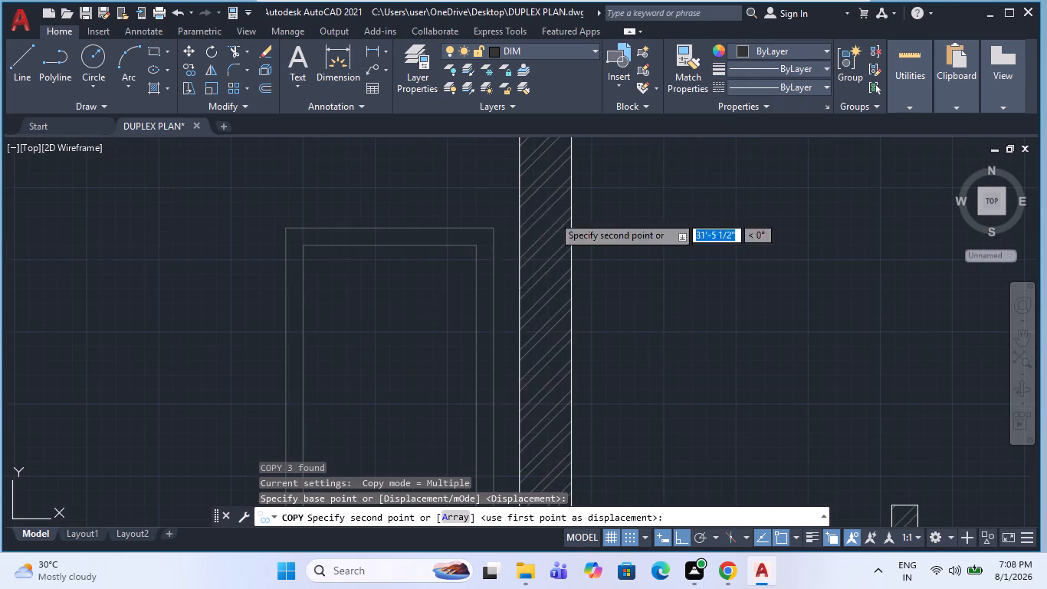
pyautogui.click(494, 225)
pyautogui.press('Escape')
# Move the whole new first-floor door, frame and leaf included, to layer 0.
pyautogui.click(503, 349)
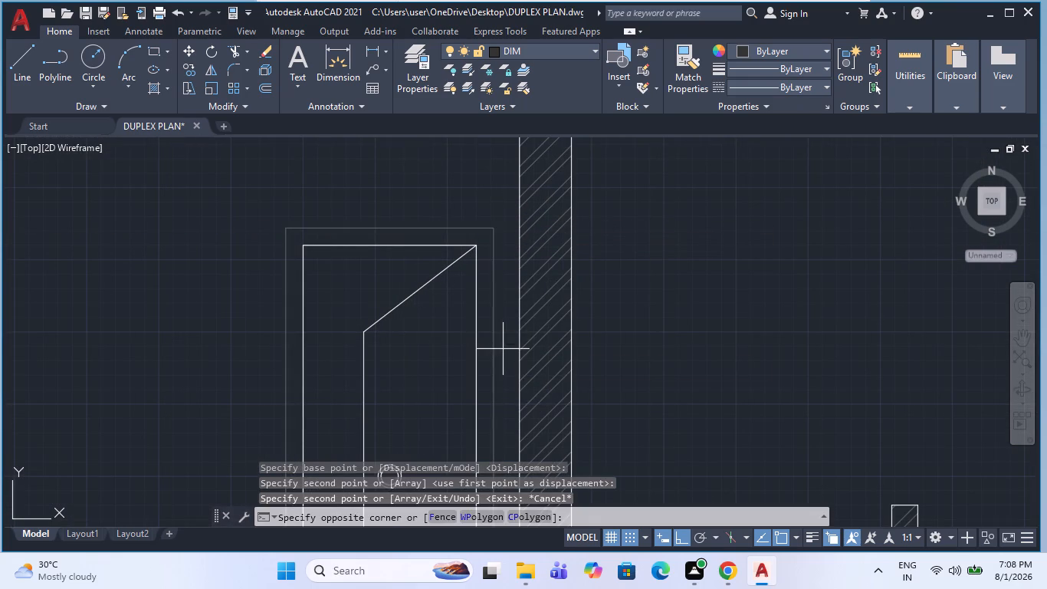
pyautogui.click(327, 174)
pyautogui.click(536, 43)
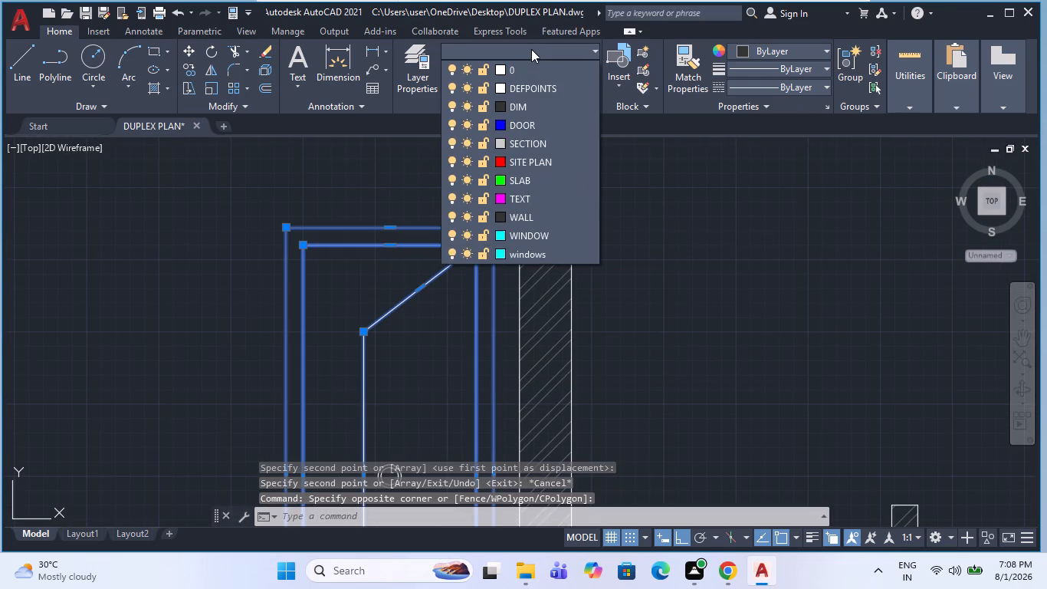
pyautogui.click(515, 63)
pyautogui.press('Escape')
pyautogui.scroll(-3, 386, 223)
pyautogui.press('Escape')
# Examine the section drawing against the ground floor and first floor plans.
pyautogui.scroll(-3, 401, 308)
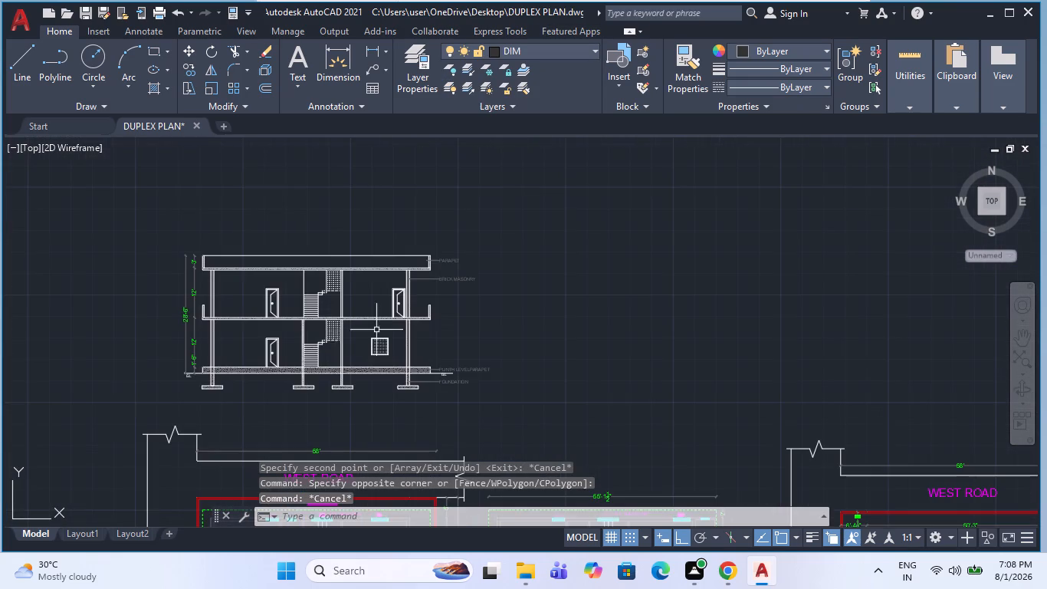
pyautogui.scroll(-2, 413, 240)
pyautogui.moveTo(413, 270); pyautogui.dragTo(402, 294, button='middle')
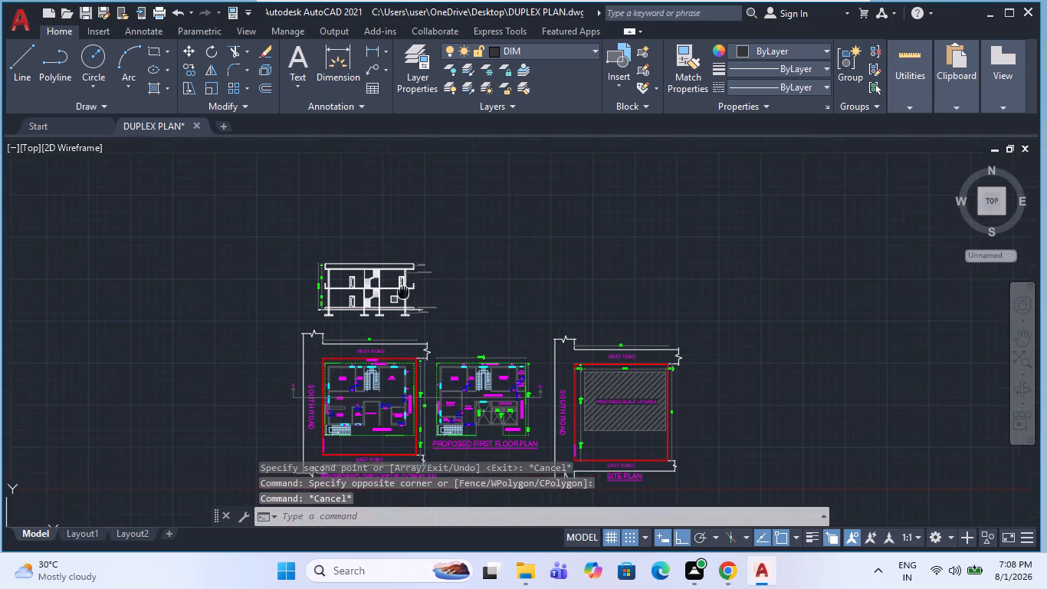
pyautogui.moveTo(402, 294); pyautogui.dragTo(402, 295, button='middle')
pyautogui.scroll(2, 364, 300)
pyautogui.moveTo(427, 273); pyautogui.dragTo(412, 285, button='middle')
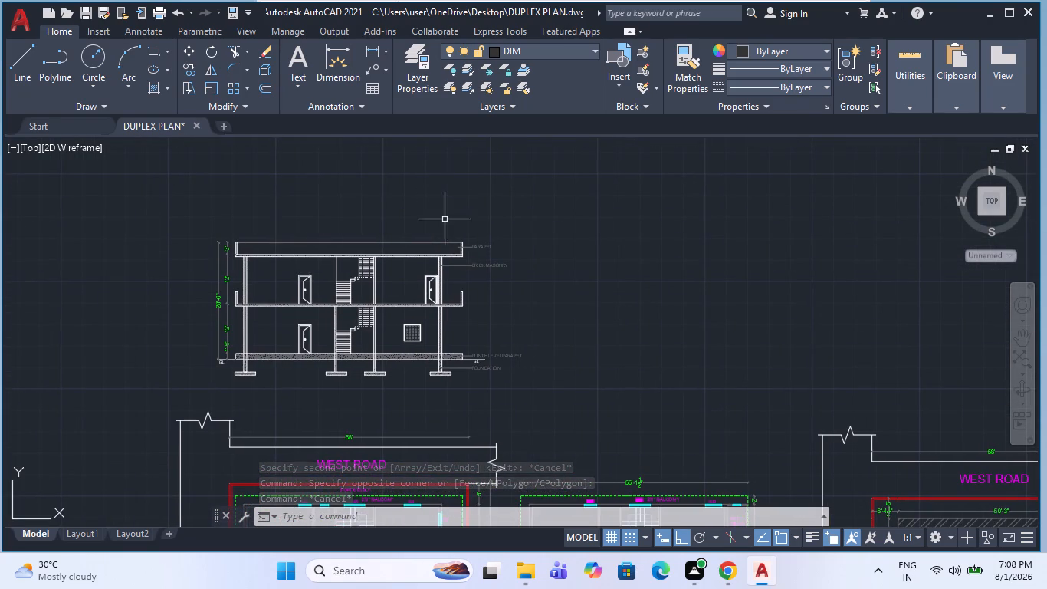
pyautogui.moveTo(435, 275); pyautogui.dragTo(473, 271, button='middle')
pyautogui.scroll(-2, 333, 206)
pyautogui.scroll(2, 345, 246)
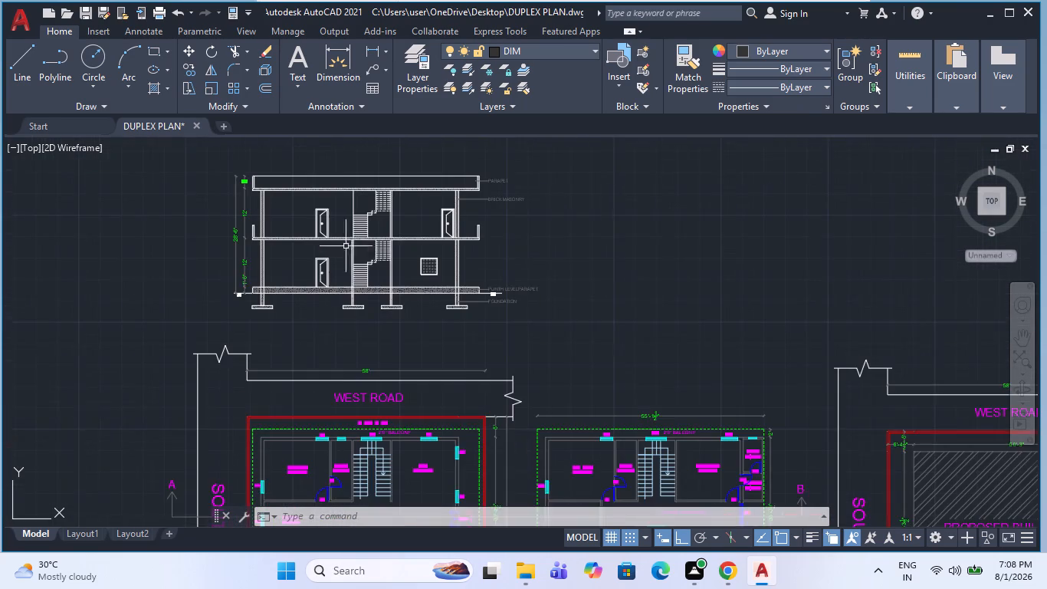
pyautogui.moveTo(366, 252); pyautogui.dragTo(368, 285, button='middle')
pyautogui.scroll(-2, 274, 196)
pyautogui.scroll(2, 435, 321)
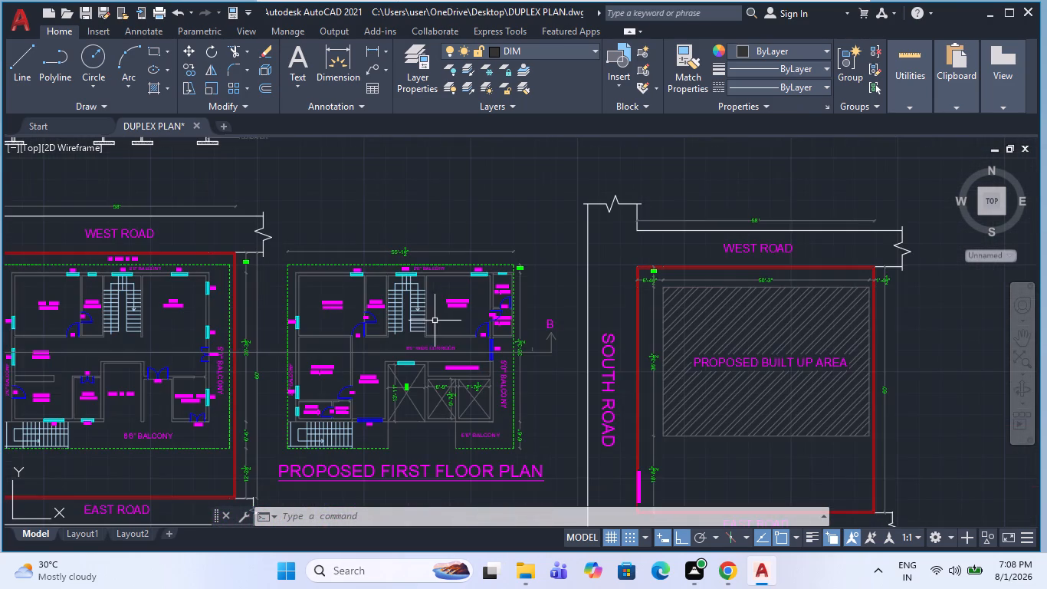
pyautogui.scroll(-1, 436, 225)
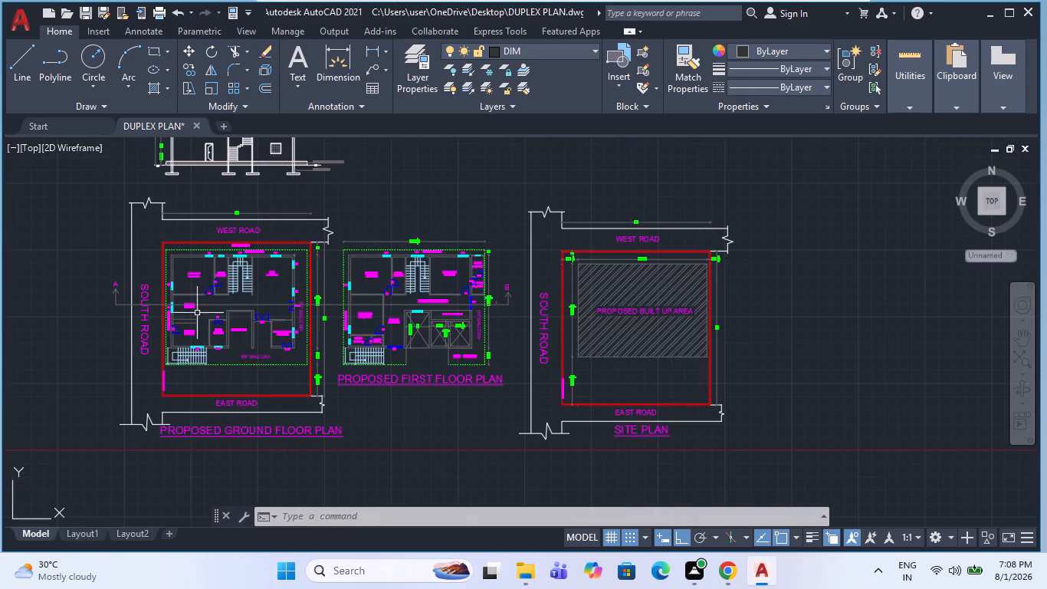
pyautogui.scroll(1, 183, 337)
pyautogui.moveTo(215, 346); pyautogui.dragTo(263, 347, button='middle')
pyautogui.scroll(1, 264, 367)
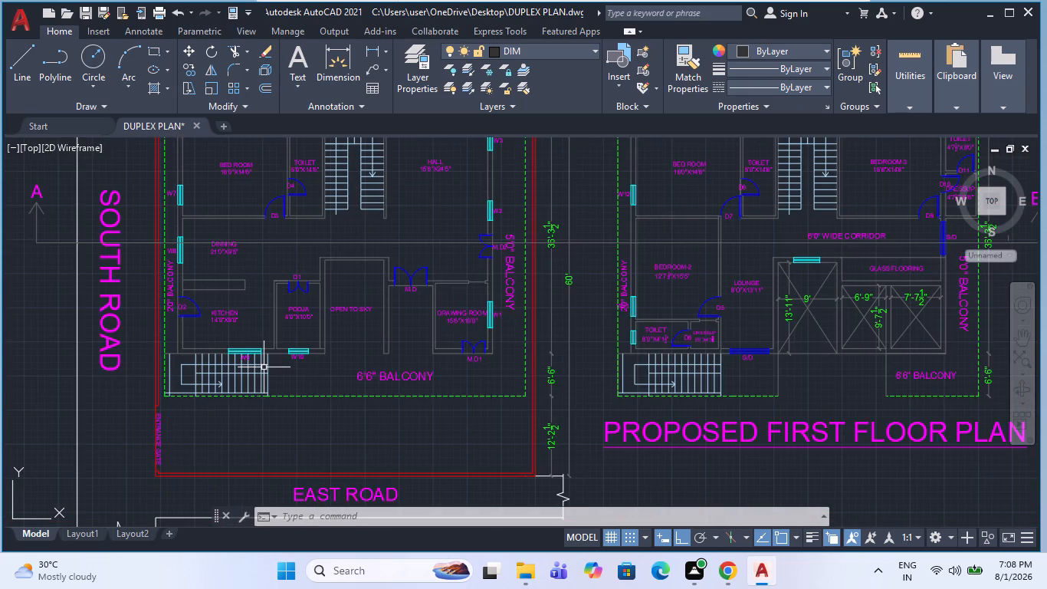
pyautogui.scroll(-1, 264, 370)
pyautogui.moveTo(266, 380); pyautogui.dragTo(264, 403, button='middle')
pyautogui.scroll(-1, 252, 382)
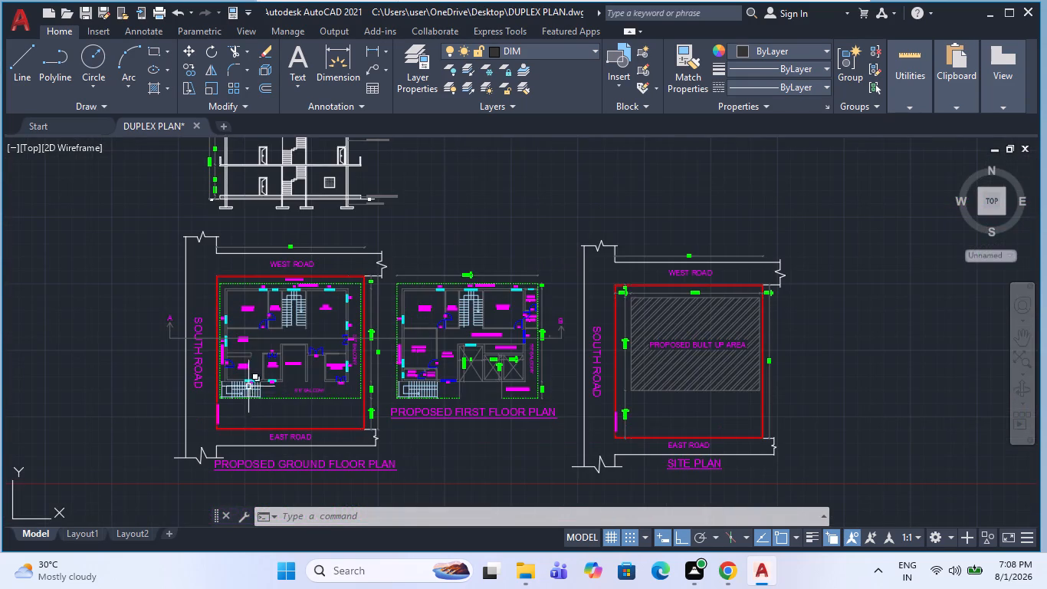
pyautogui.scroll(-1, 245, 397)
pyautogui.press('Escape')
pyautogui.scroll(1, 293, 260)
pyautogui.press('Escape')
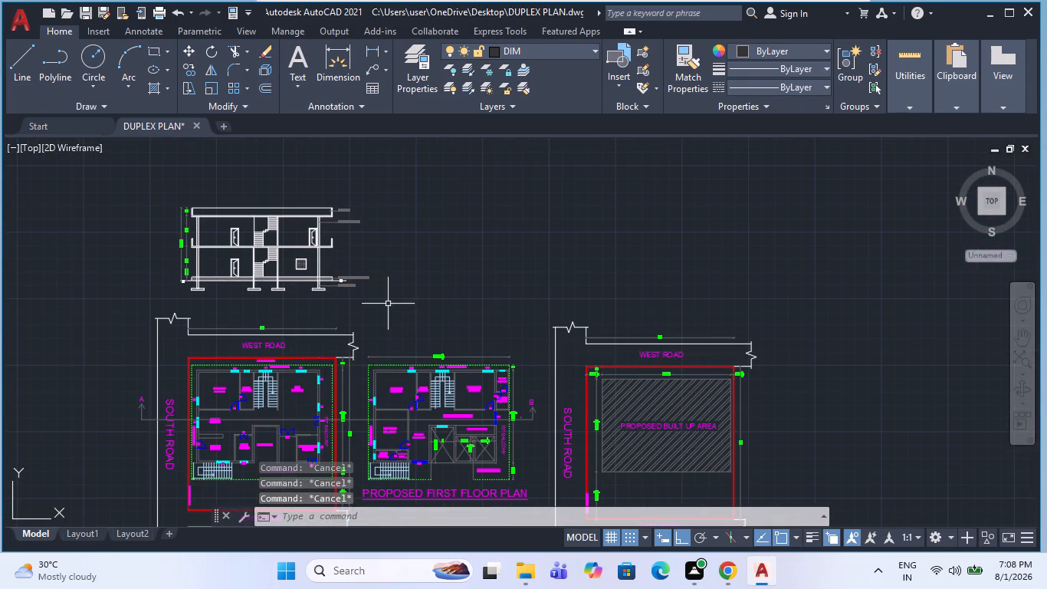
# Copy the entire section, with its dimensions and labels, straight up to a clear area above the original.
pyautogui.click(389, 304)
pyautogui.click(183, 189)
pyautogui.write('CO')
pyautogui.press('space')
pyautogui.click(285, 293)
pyautogui.scroll(-1, 285, 294)
pyautogui.scroll(3, 293, 210)
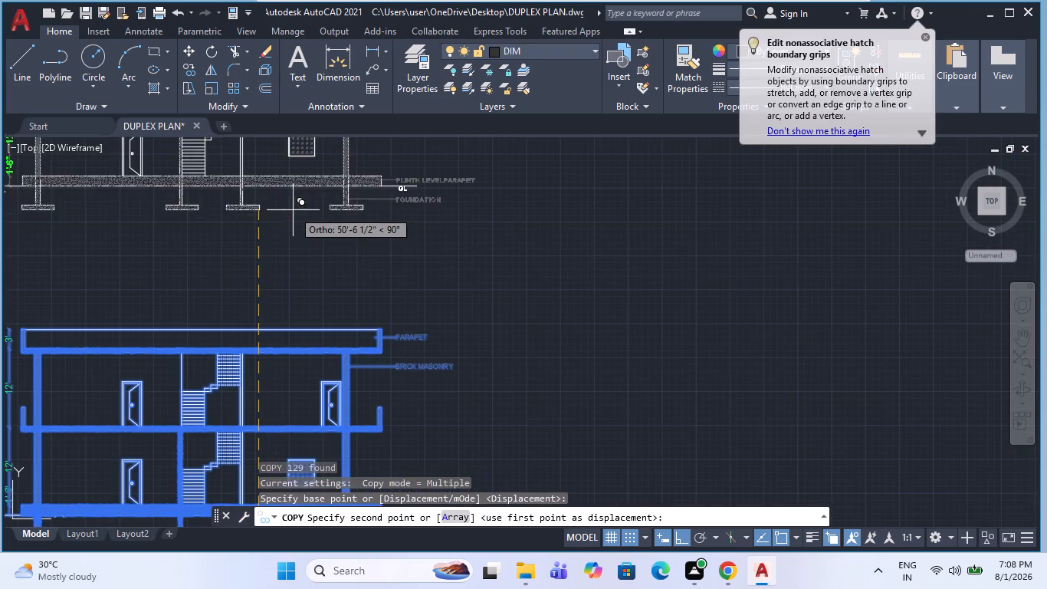
pyautogui.click(301, 275)
pyautogui.press('Escape')
# Erase the concrete hatch filling the plinth and foundations in the upper copy of the section.
pyautogui.scroll(-1, 362, 281)
pyautogui.scroll(2, 317, 260)
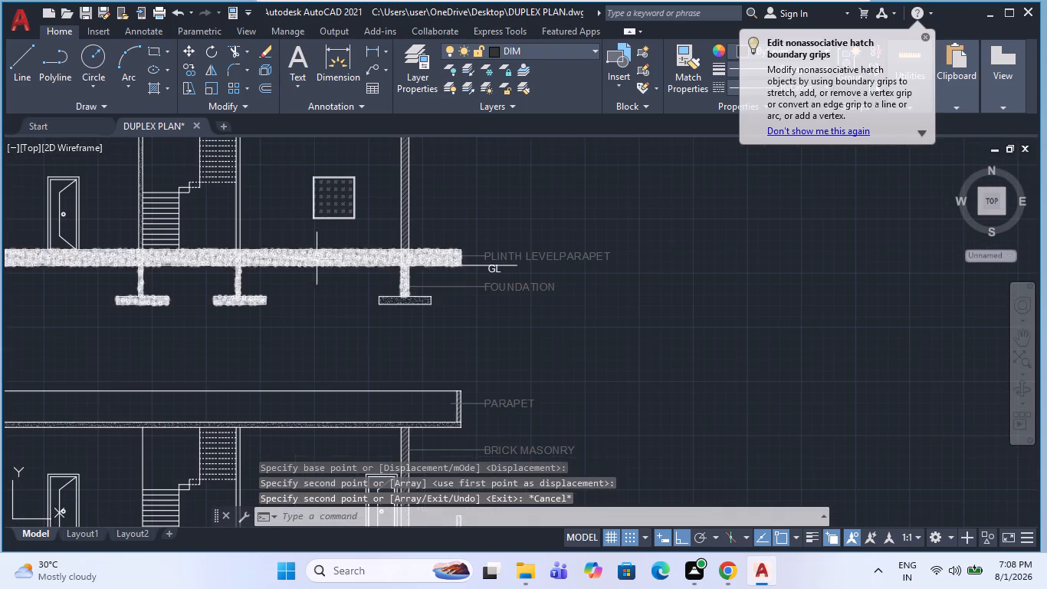
pyautogui.press('Escape')
pyautogui.write('TR')
pyautogui.press('space')
pyautogui.press('Escape')
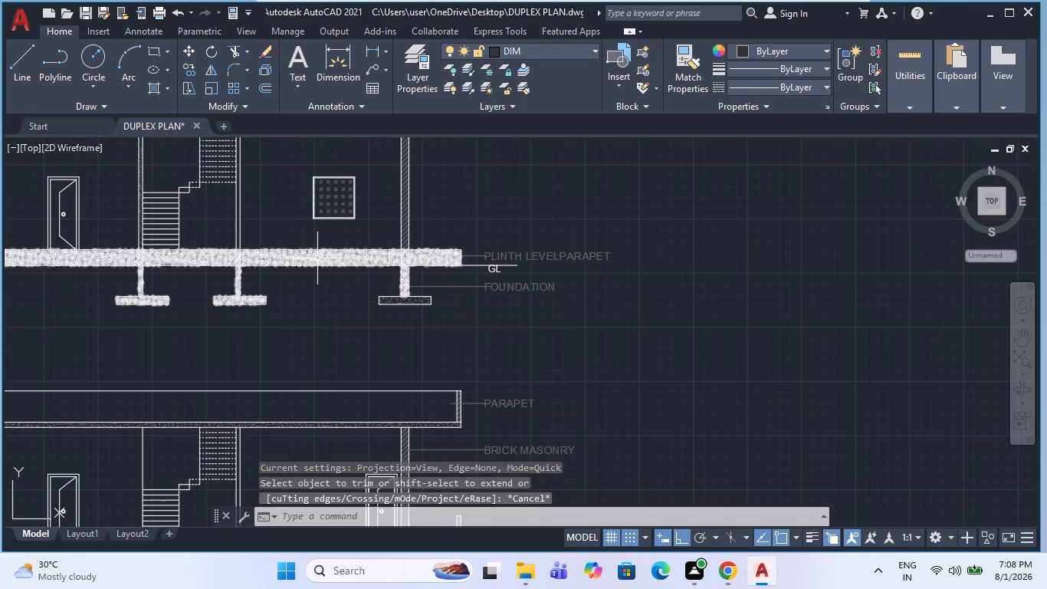
pyautogui.click(317, 258)
pyautogui.press('Delete')
# Trim the wall lines below the ground line across the full width of the upper copy.
pyautogui.click(480, 332)
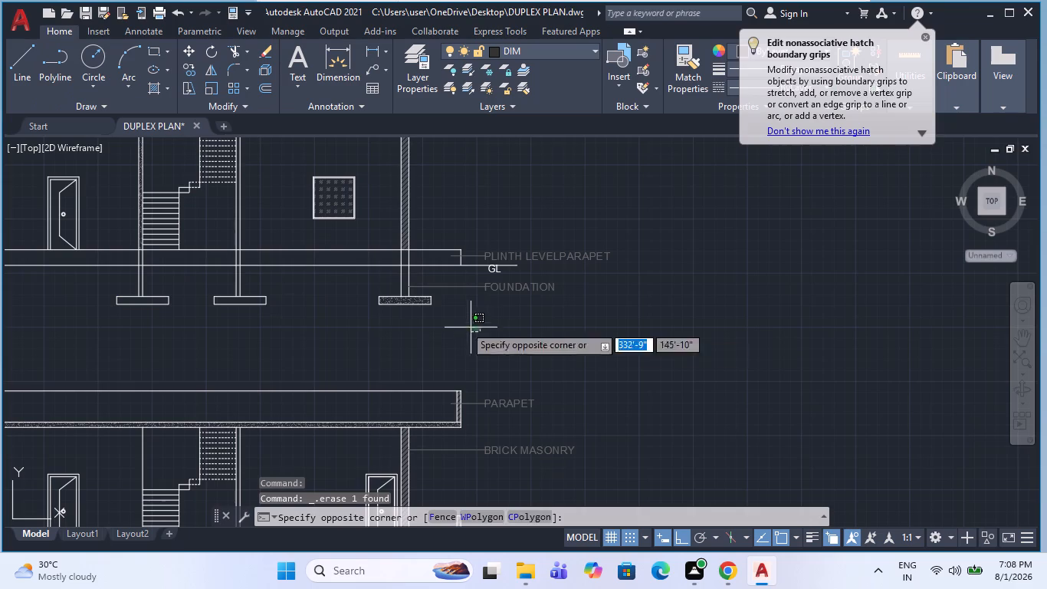
pyautogui.scroll(-1, 241, 282)
pyautogui.press('Escape')
pyautogui.write('TR')
pyautogui.press('space')
pyautogui.scroll(-2, 272, 298)
pyautogui.scroll(2, 107, 280)
pyautogui.click(225, 308)
pyautogui.scroll(-1, 133, 302)
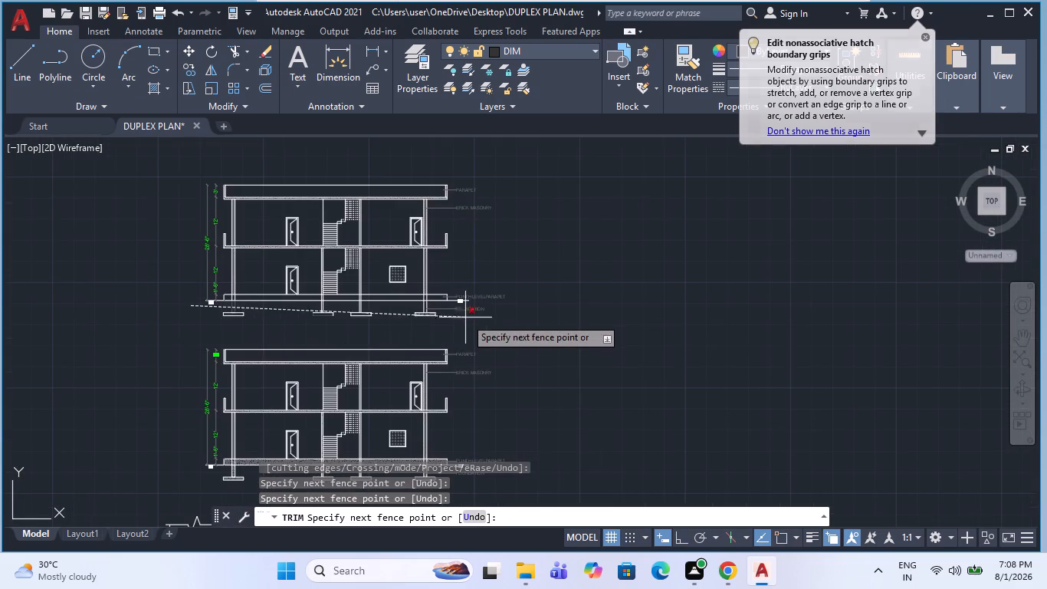
pyautogui.click(478, 313)
pyautogui.press('Escape')
# Erase the footings and the foundation label below the ground line of the upper copy.
pyautogui.click(464, 329)
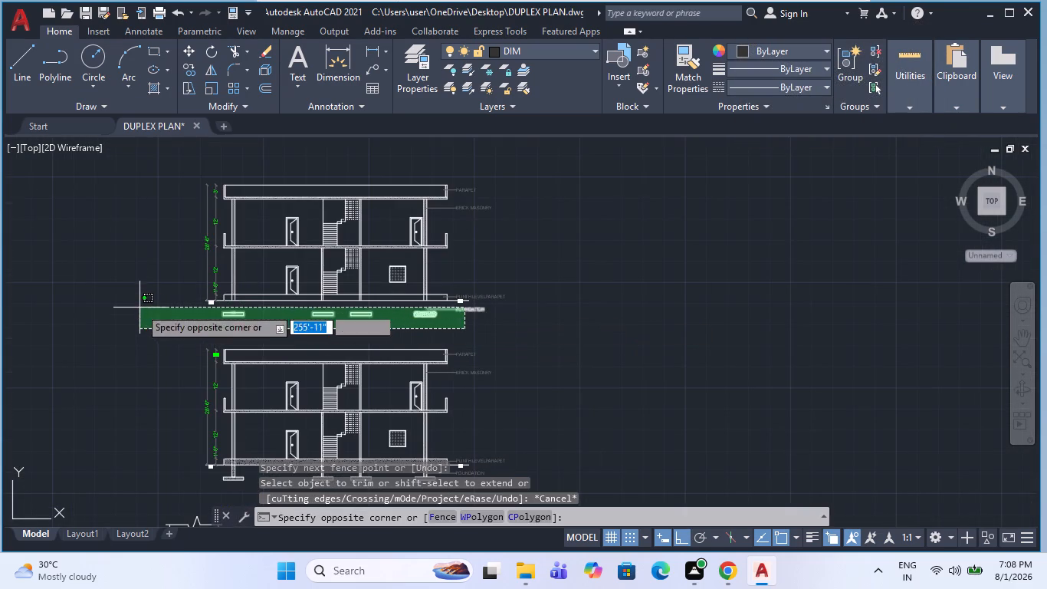
pyautogui.click(139, 308)
pyautogui.press('Delete')
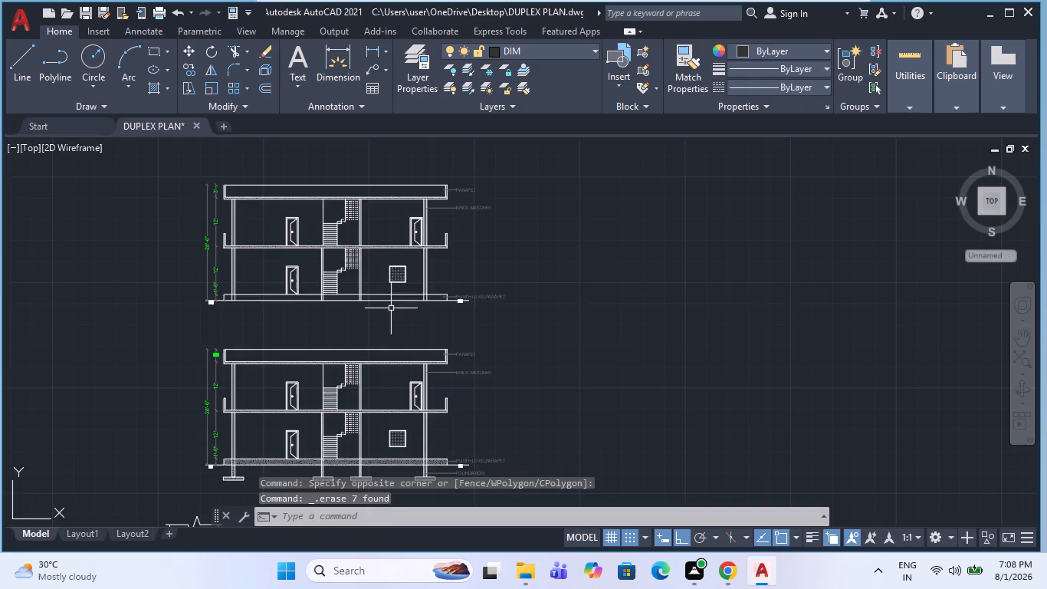
# Erase the plinth level label beside the upper copy.
pyautogui.scroll(2, 427, 278)
pyautogui.press('Escape')
pyautogui.scroll(2, 527, 334)
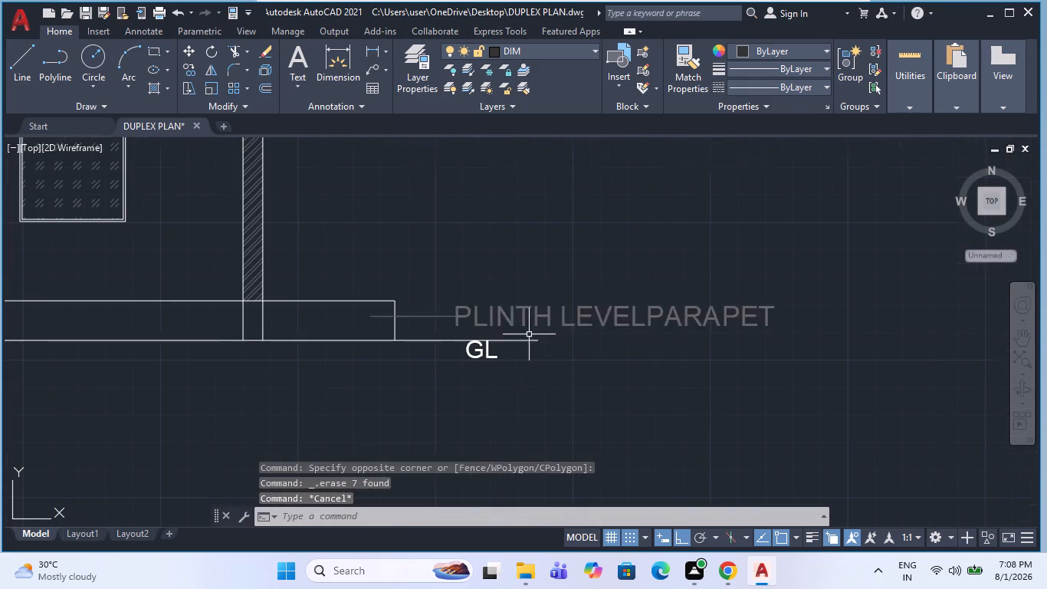
pyautogui.press('Escape')
pyautogui.scroll(-1, 566, 347)
pyautogui.press('Escape')
pyautogui.click(579, 317)
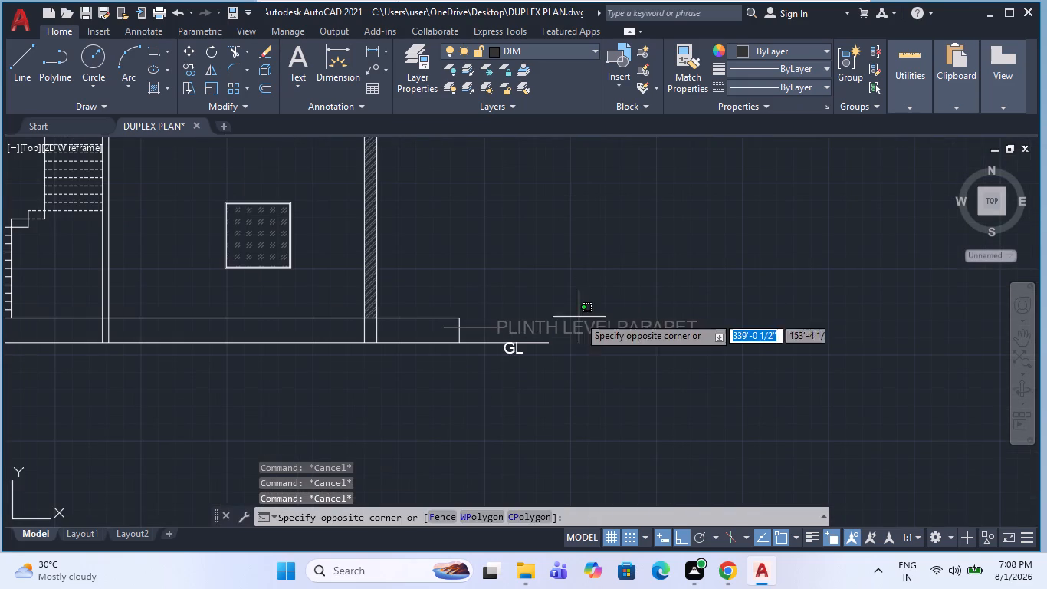
pyautogui.click(576, 324)
pyautogui.press('Delete')
# Erase the ground-floor door, including its frame, leaf and knob, from the upper copy.
pyautogui.scroll(-2, 631, 325)
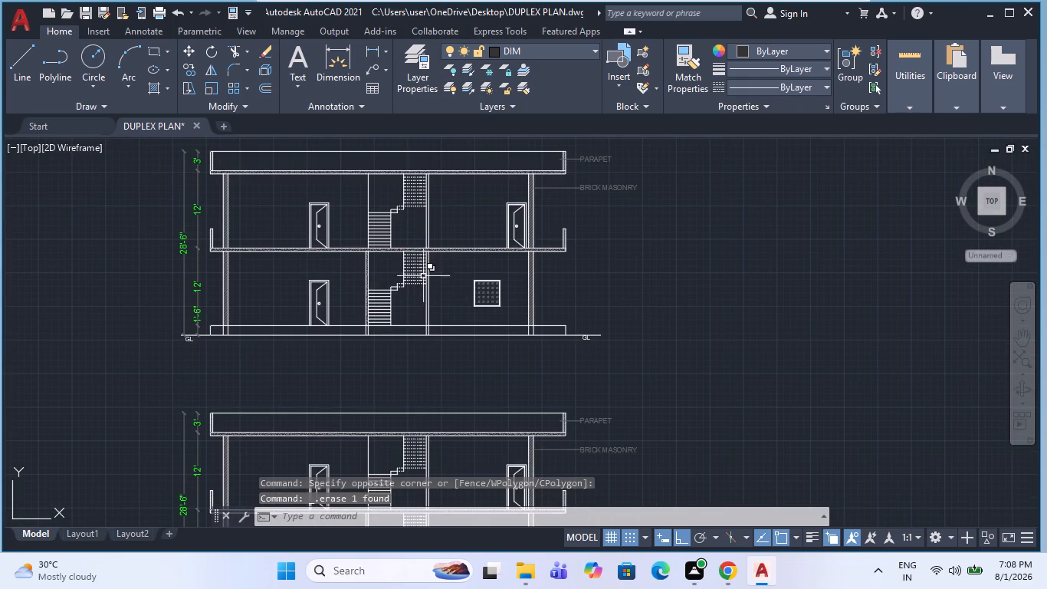
pyautogui.scroll(-2, 445, 229)
pyautogui.scroll(2, 428, 257)
pyautogui.press('Escape')
pyautogui.scroll(-1, 430, 220)
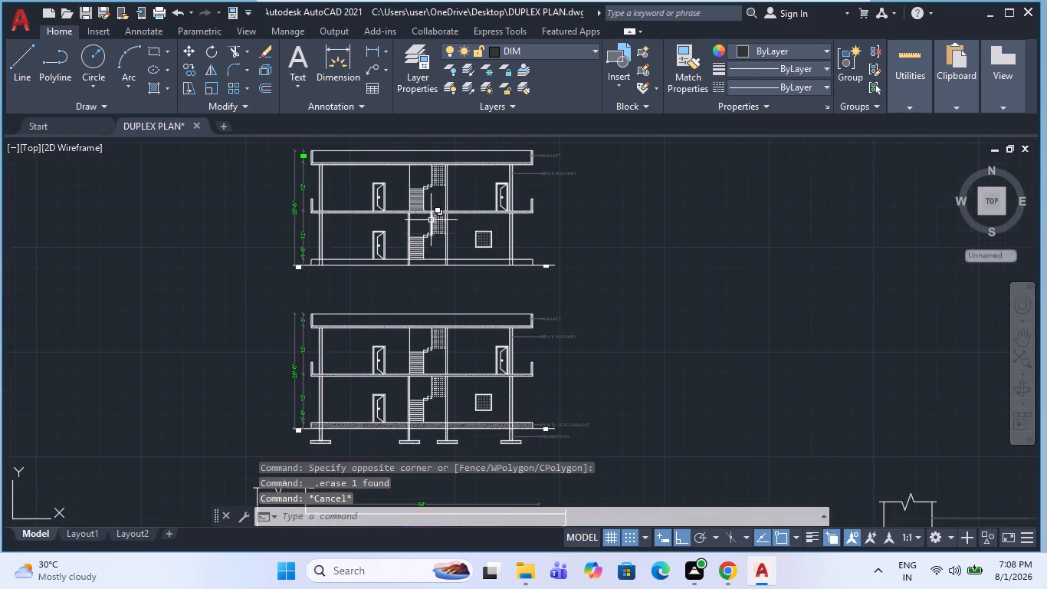
pyautogui.scroll(3, 360, 224)
pyautogui.press('Escape')
pyautogui.moveTo(374, 234); pyautogui.dragTo(376, 242)
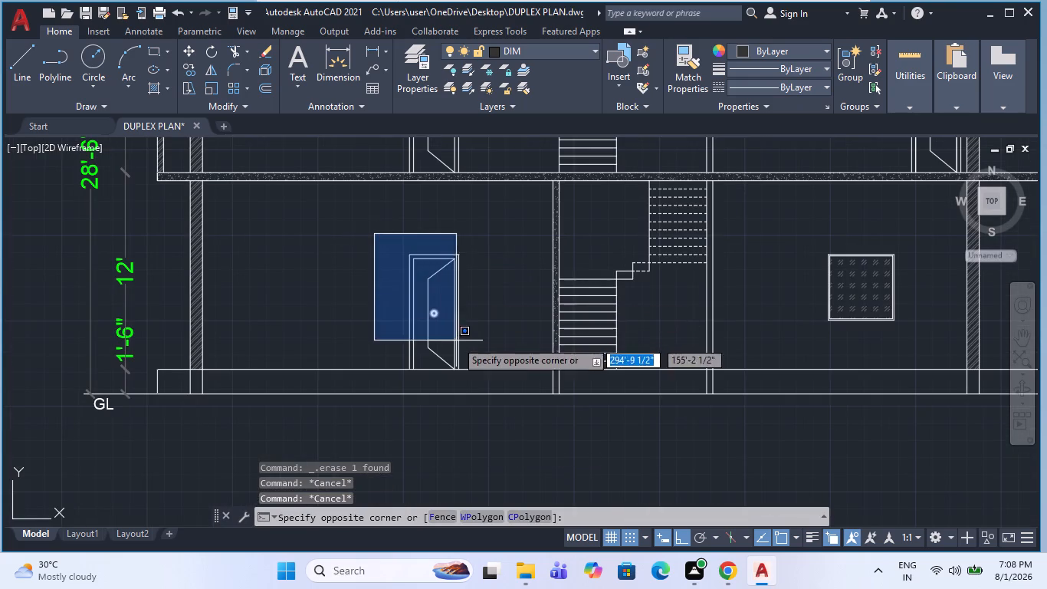
pyautogui.click(474, 368)
pyautogui.press('Escape')
pyautogui.click(472, 354)
pyautogui.click(383, 235)
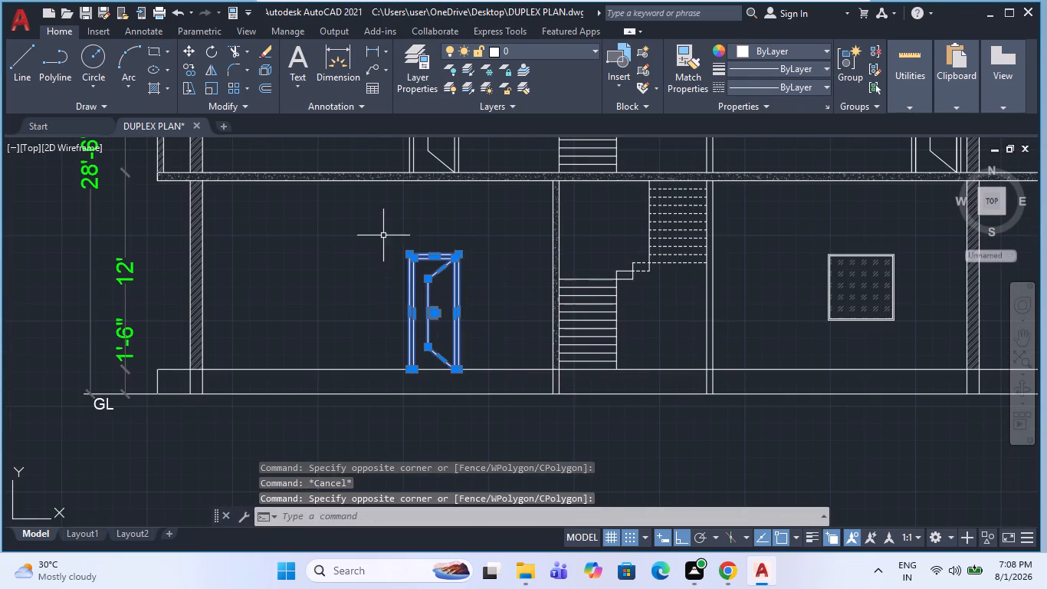
pyautogui.scroll(-2, 389, 291)
pyautogui.press('Delete')
# Erase the concrete hatch and the bottom line of the first-floor slab in the upper copy.
pyautogui.scroll(2, 409, 204)
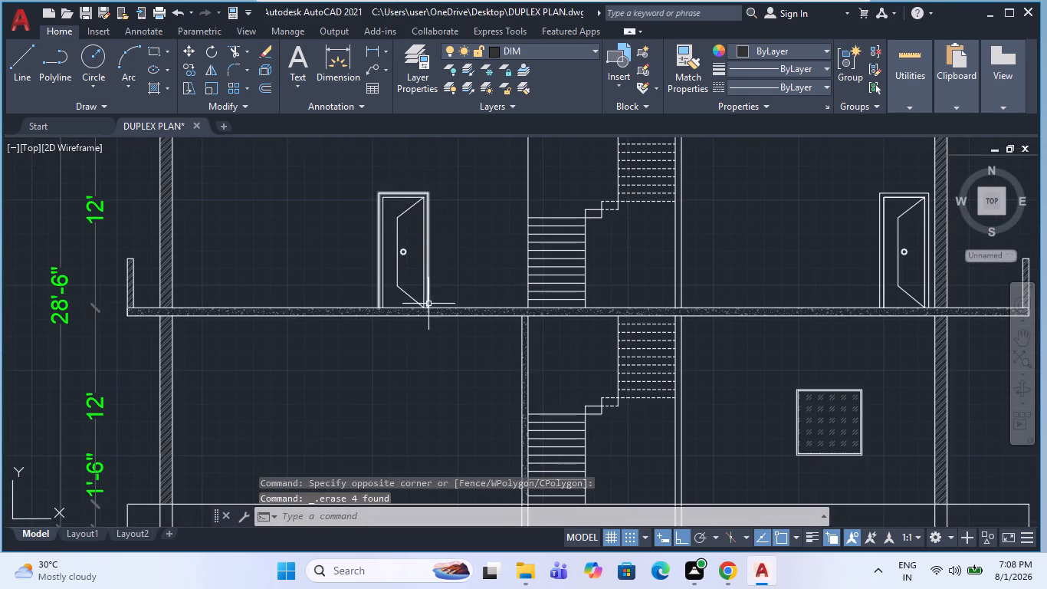
pyautogui.scroll(5, 429, 307)
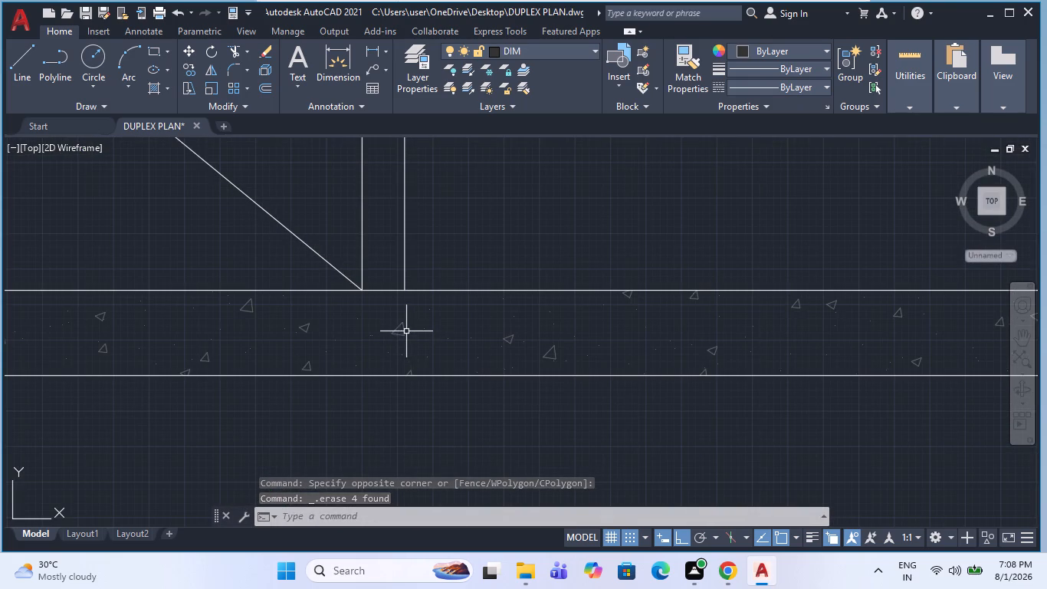
pyautogui.click(404, 330)
pyautogui.press('Delete')
pyautogui.scroll(-2, 441, 322)
pyautogui.click(444, 360)
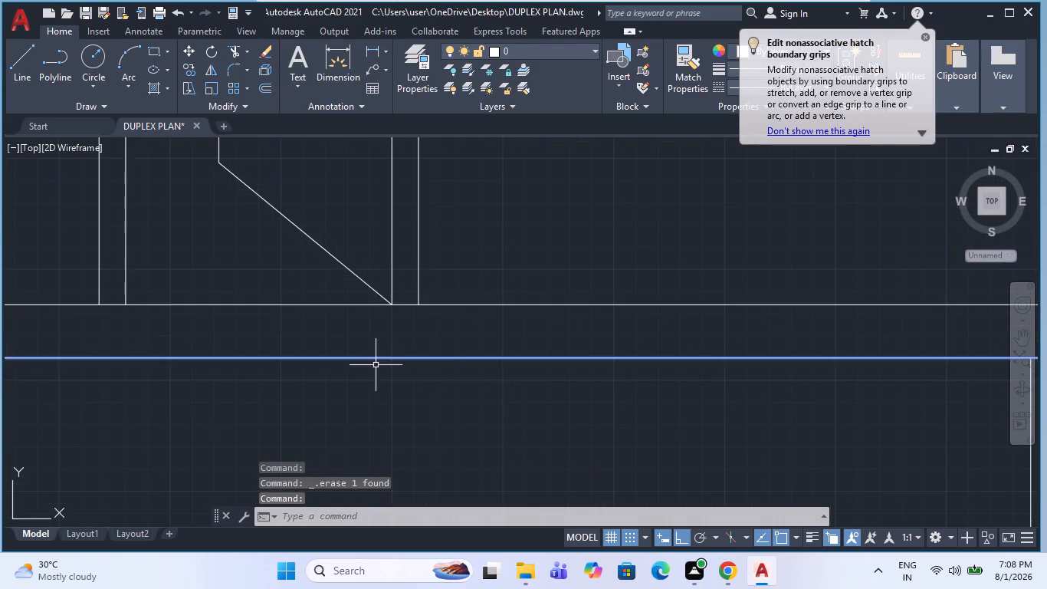
pyautogui.press('Delete')
# Erase the bottom line and the concrete hatch of the roof slab in the upper copy.
pyautogui.scroll(-5, 356, 345)
pyautogui.scroll(3, 363, 194)
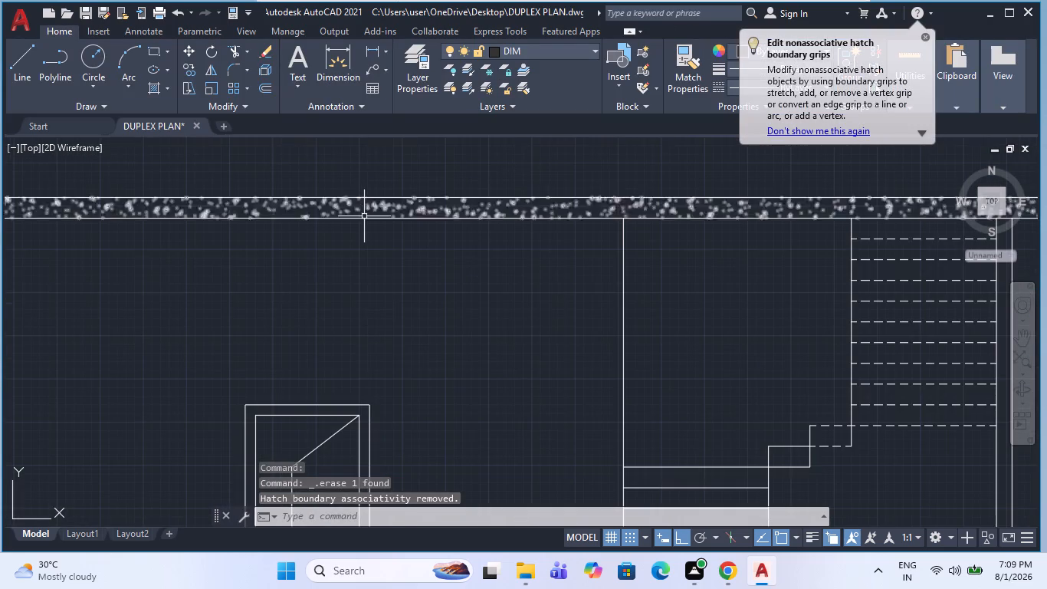
pyautogui.click(364, 216)
pyautogui.press('Delete')
pyautogui.click(343, 210)
pyautogui.press('Delete')
pyautogui.scroll(-3, 368, 268)
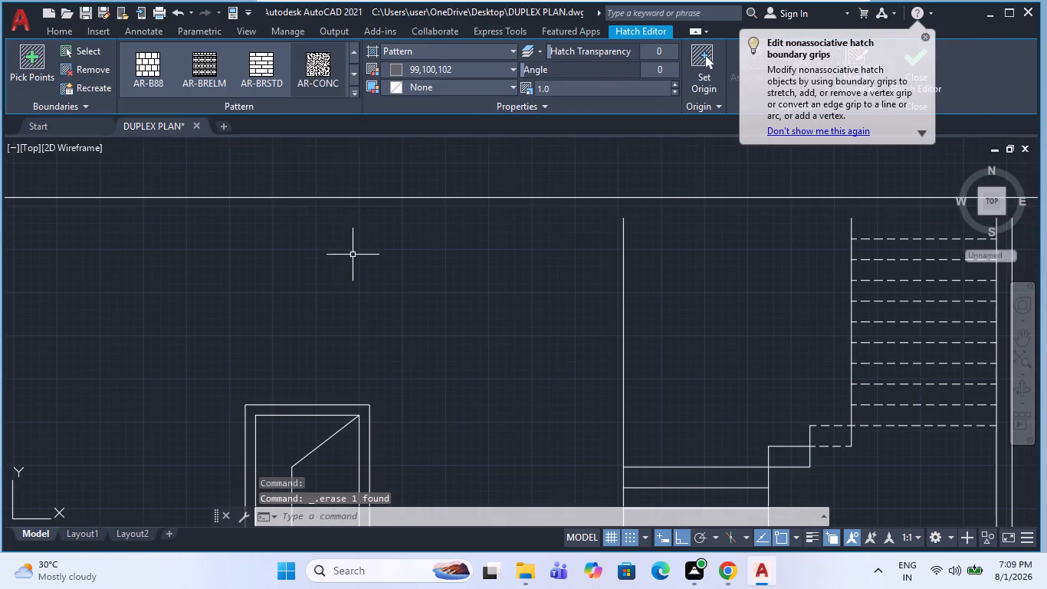
pyautogui.scroll(-3, 415, 308)
pyautogui.press('Escape')
# Erase the first-floor staircase, including its treads, dashed upper flight and adjoining wall lines, from the upper copy.
pyautogui.scroll(2, 494, 338)
pyautogui.scroll(-2, 506, 311)
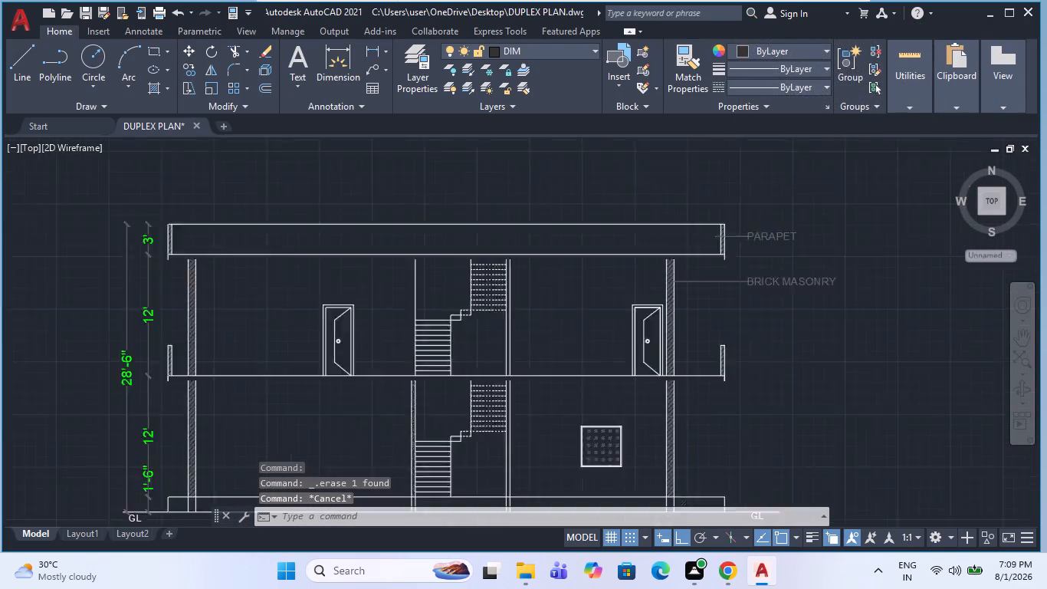
pyautogui.scroll(2, 517, 334)
pyautogui.click(517, 334)
pyautogui.click(326, 219)
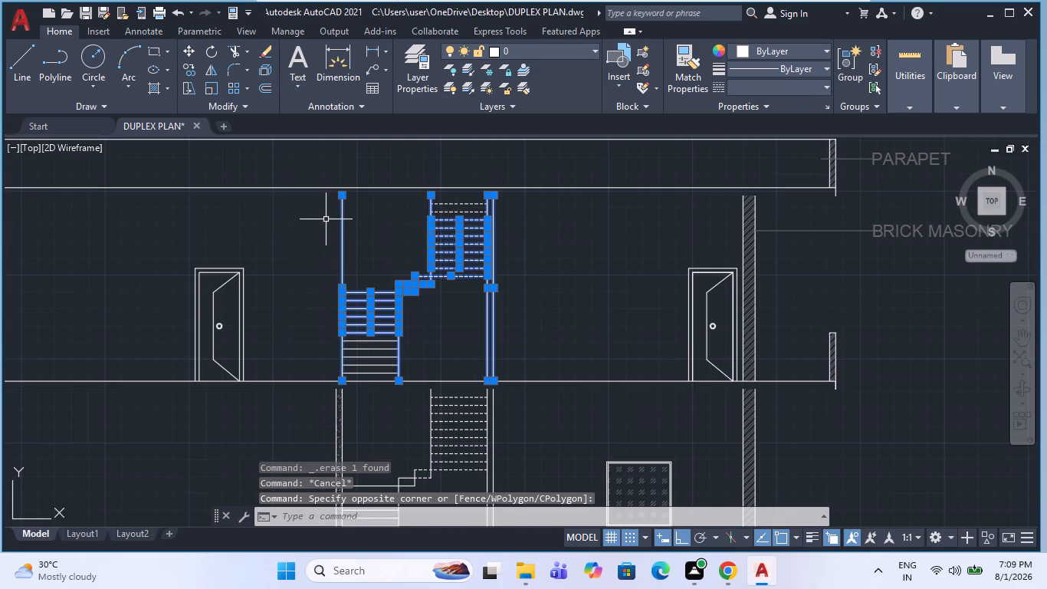
pyautogui.press('Delete')
pyautogui.scroll(2, 400, 342)
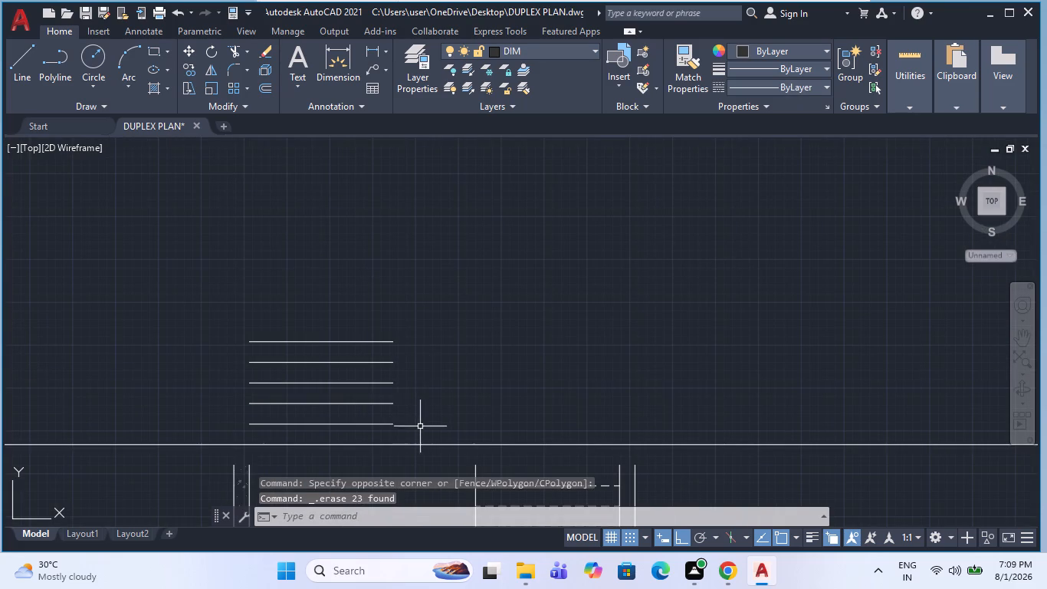
pyautogui.click(421, 430)
pyautogui.click(333, 349)
pyautogui.press('Delete')
pyautogui.click(326, 338)
pyautogui.click(286, 366)
pyautogui.press('Delete')
pyautogui.scroll(-3, 289, 363)
pyautogui.click(416, 324)
pyautogui.click(326, 265)
pyautogui.press('Delete')
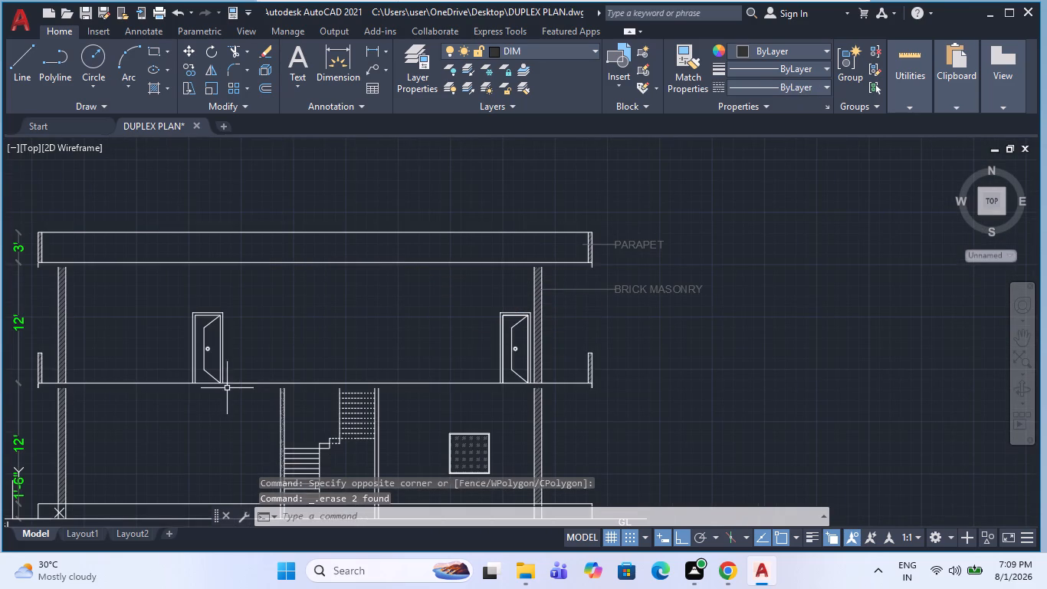
# Erase both first-floor doors, including their frames, leaves and knobs, from the upper copy.
pyautogui.scroll(2, 223, 370)
pyautogui.click(238, 383)
pyautogui.click(82, 208)
pyautogui.press('Delete')
pyautogui.scroll(-2, 150, 252)
pyautogui.scroll(3, 460, 276)
pyautogui.click(563, 360)
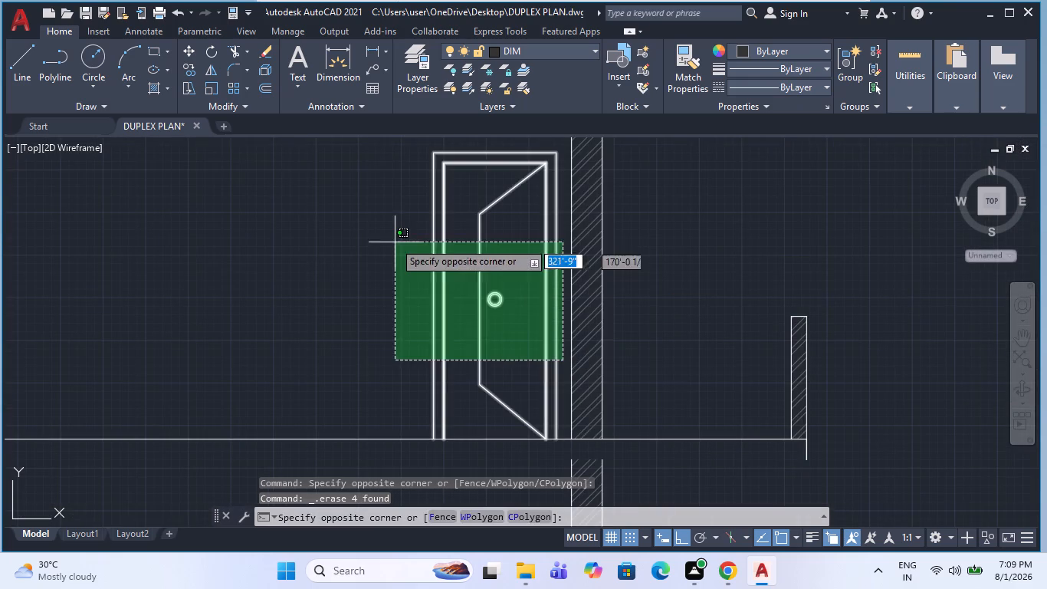
pyautogui.click(385, 230)
pyautogui.press('Delete')
# Erase the ground-floor staircase with its adjoining walls and the leftover tread lines from the upper copy.
pyautogui.scroll(-3, 387, 231)
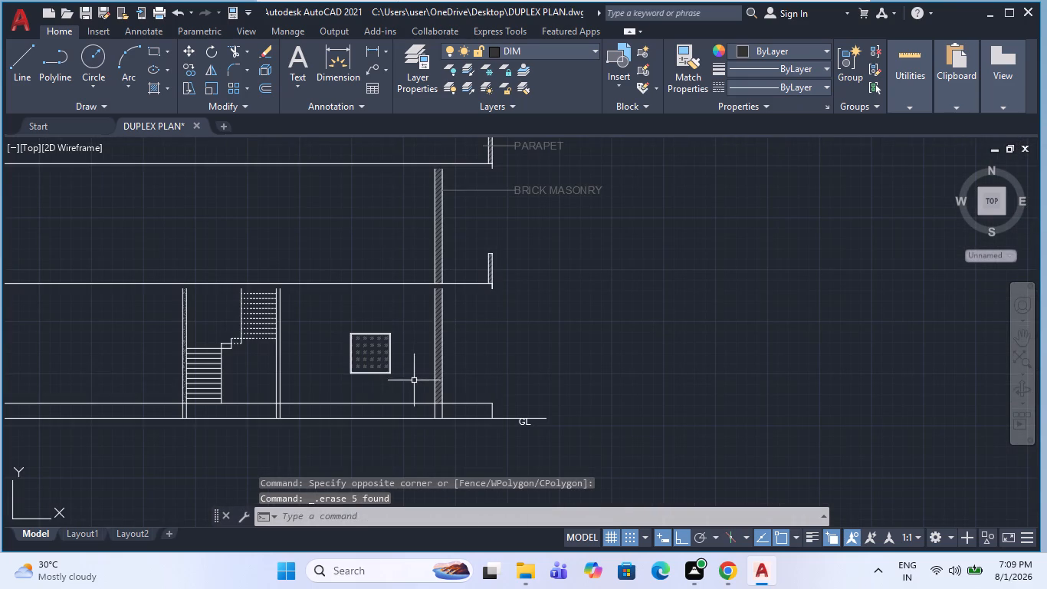
pyautogui.scroll(-3, 304, 219)
pyautogui.scroll(4, 306, 259)
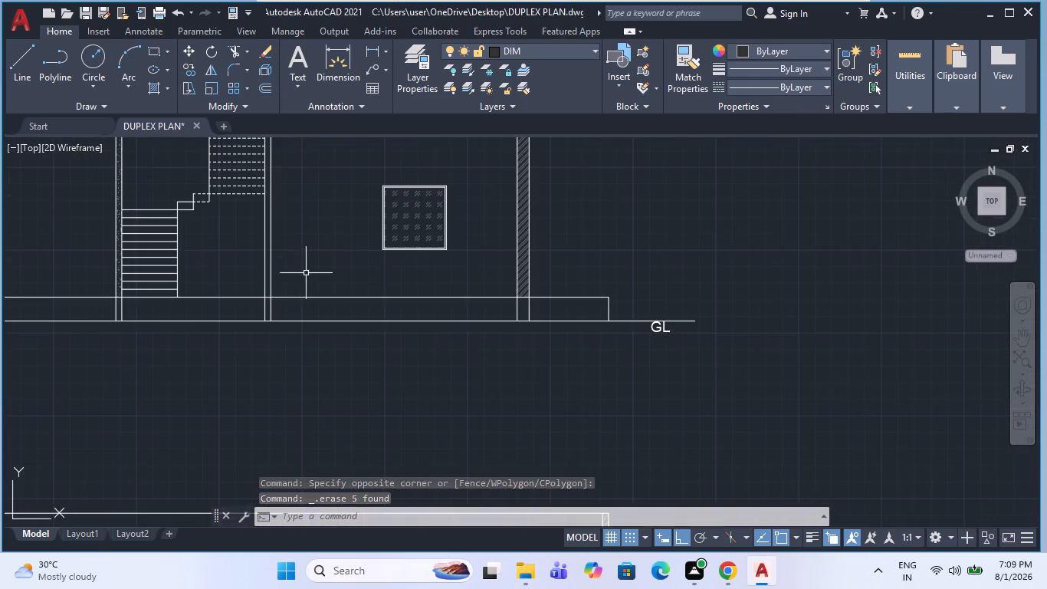
pyautogui.click(306, 274)
pyautogui.scroll(-1, 290, 272)
pyautogui.click(143, 193)
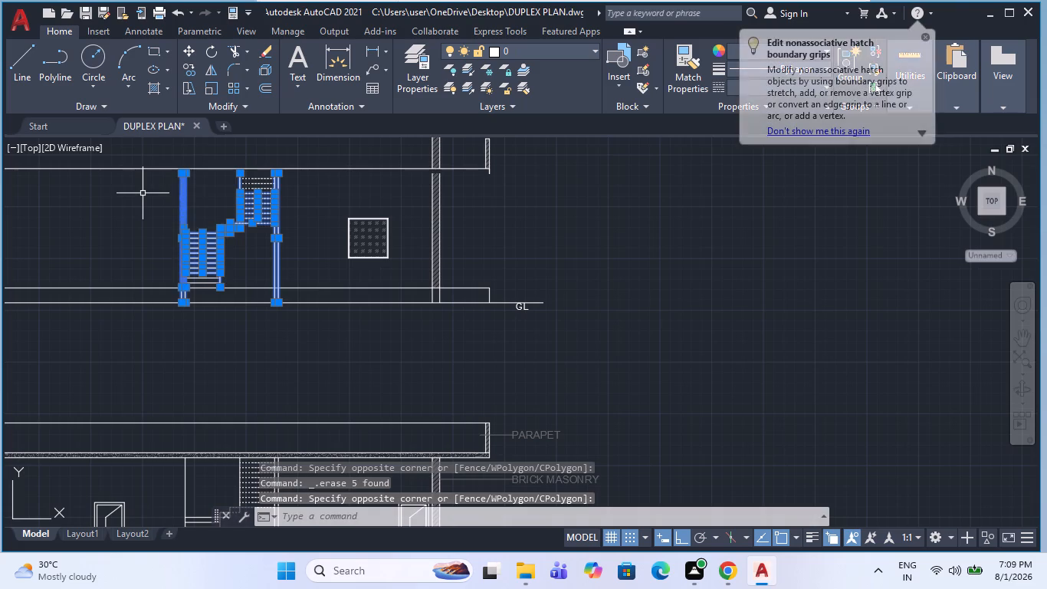
pyautogui.press('Delete')
pyautogui.scroll(2, 217, 265)
pyautogui.click(197, 298)
pyautogui.click(183, 314)
pyautogui.press('Delete')
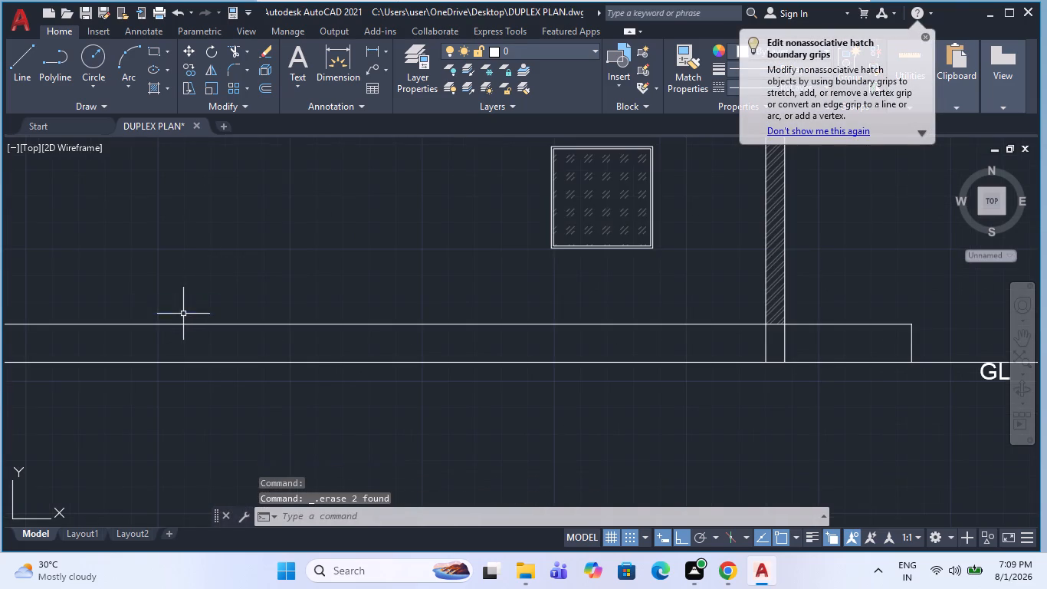
pyautogui.scroll(-2, 183, 314)
pyautogui.click(260, 238)
pyautogui.click(235, 208)
pyautogui.press('Delete')
# Erase the ground-floor window, including its glass hatch, from the upper copy.
pyautogui.scroll(-2, 323, 268)
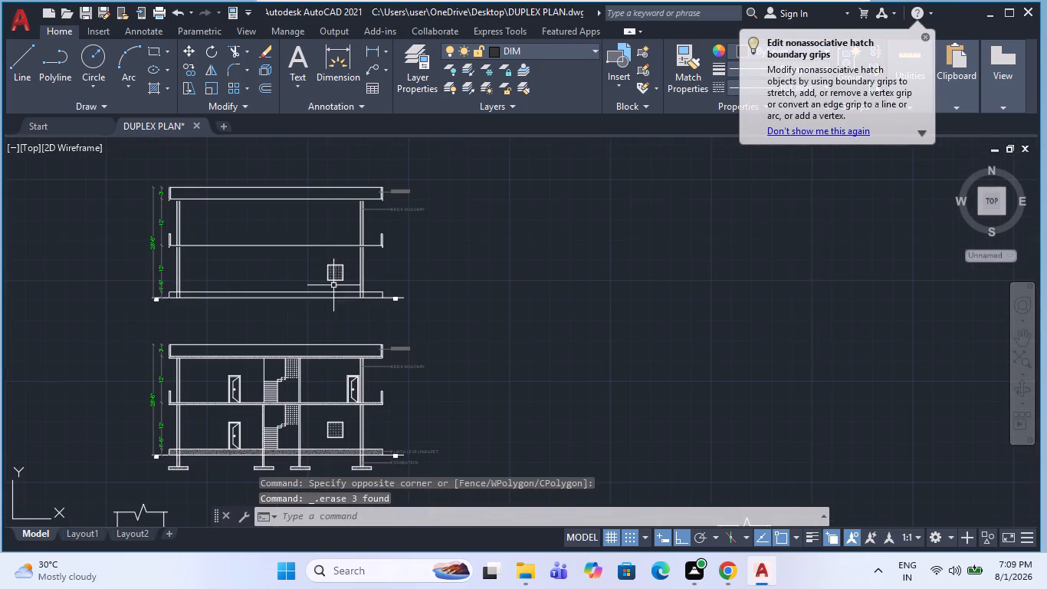
pyautogui.scroll(1, 349, 287)
pyautogui.click(351, 281)
pyautogui.click(301, 254)
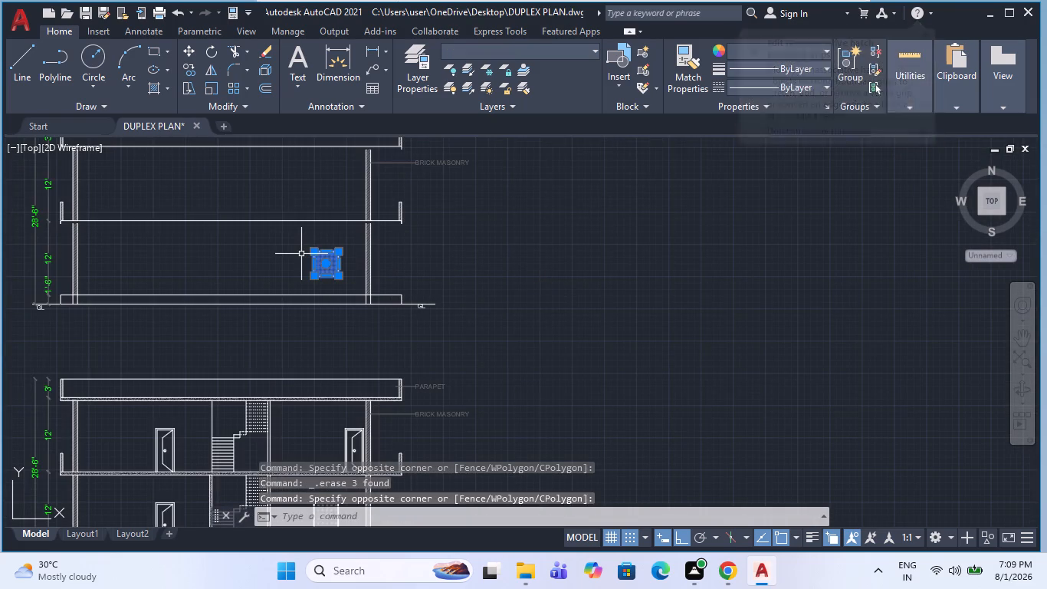
pyautogui.press('Delete')
# Draw vertical construction lines through both ends of the pooja room's window W10 in the ground floor plan.
pyautogui.scroll(-2, 327, 245)
pyautogui.scroll(-2, 287, 295)
pyautogui.scroll(1, 274, 378)
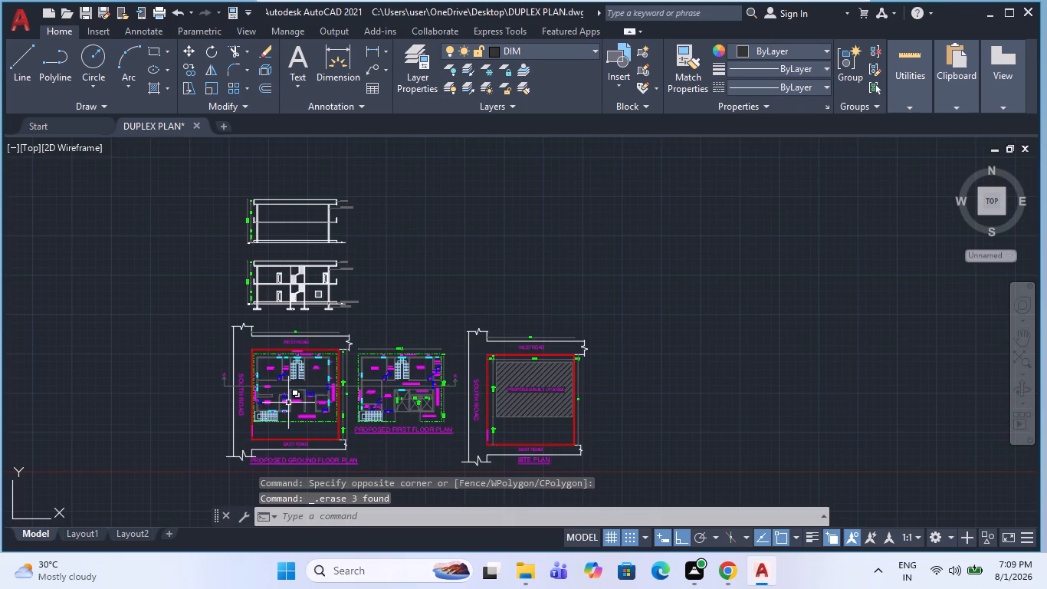
pyautogui.scroll(4, 287, 415)
pyautogui.write('XL')
pyautogui.press('Return')
pyautogui.scroll(2, 255, 382)
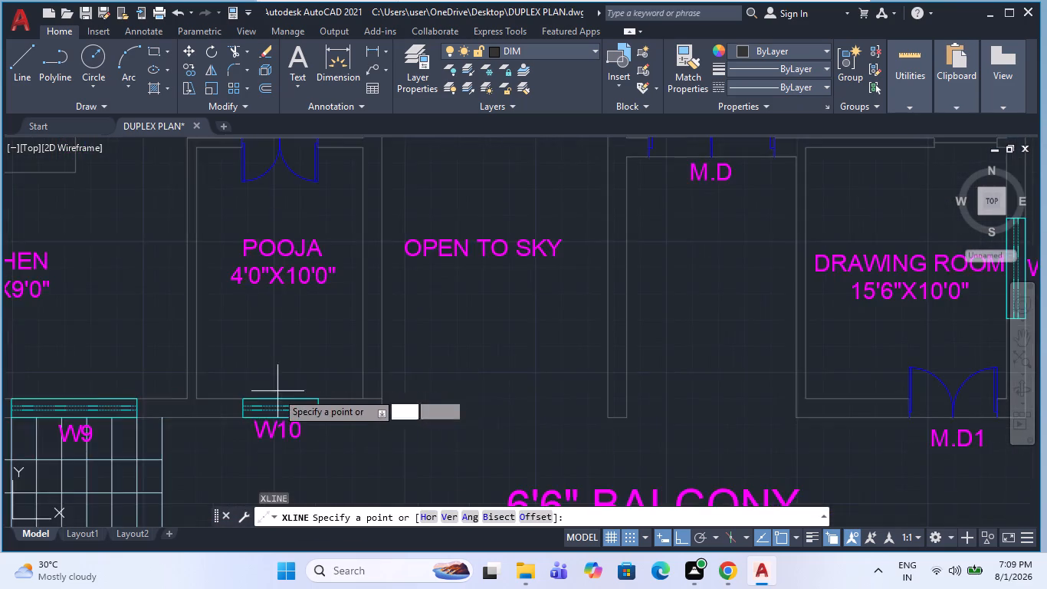
pyautogui.scroll(-2, 280, 397)
pyautogui.scroll(2, 277, 407)
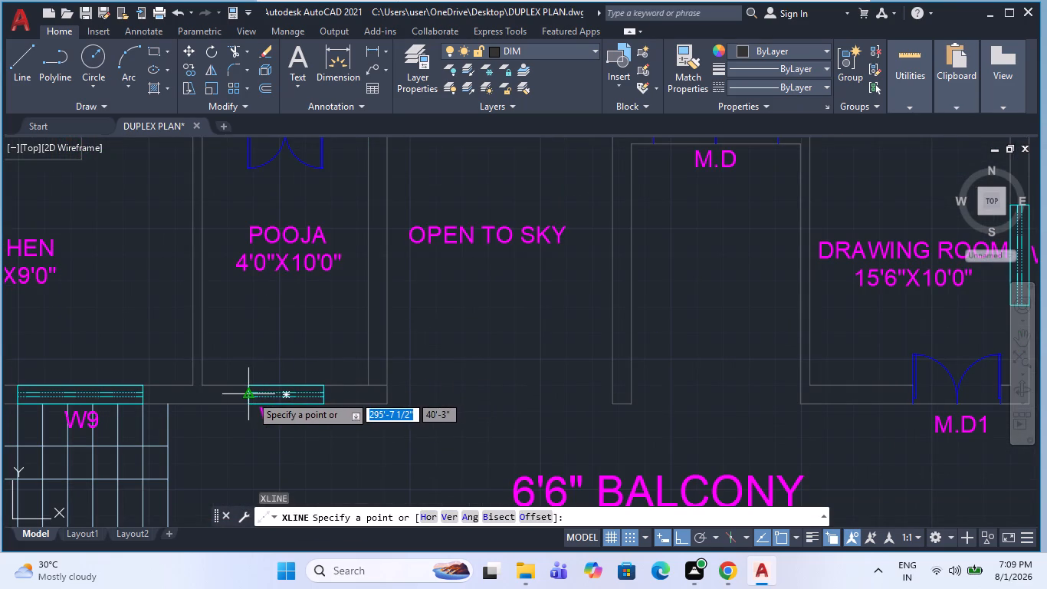
pyautogui.click(251, 395)
pyautogui.click(246, 376)
pyautogui.press('space')
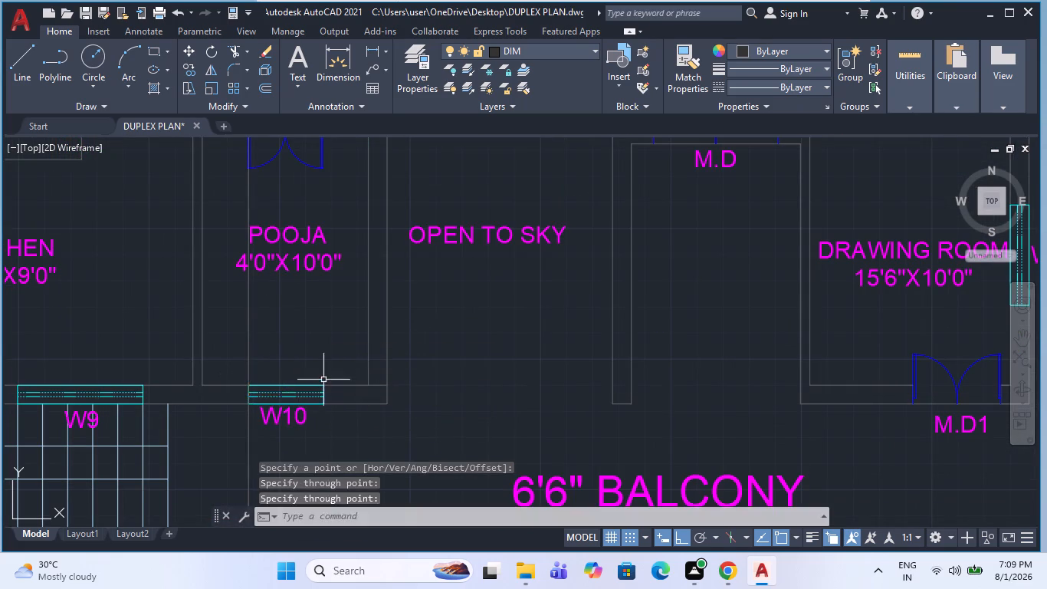
pyautogui.press('space')
pyautogui.click(326, 392)
pyautogui.click(328, 325)
pyautogui.press('Escape')
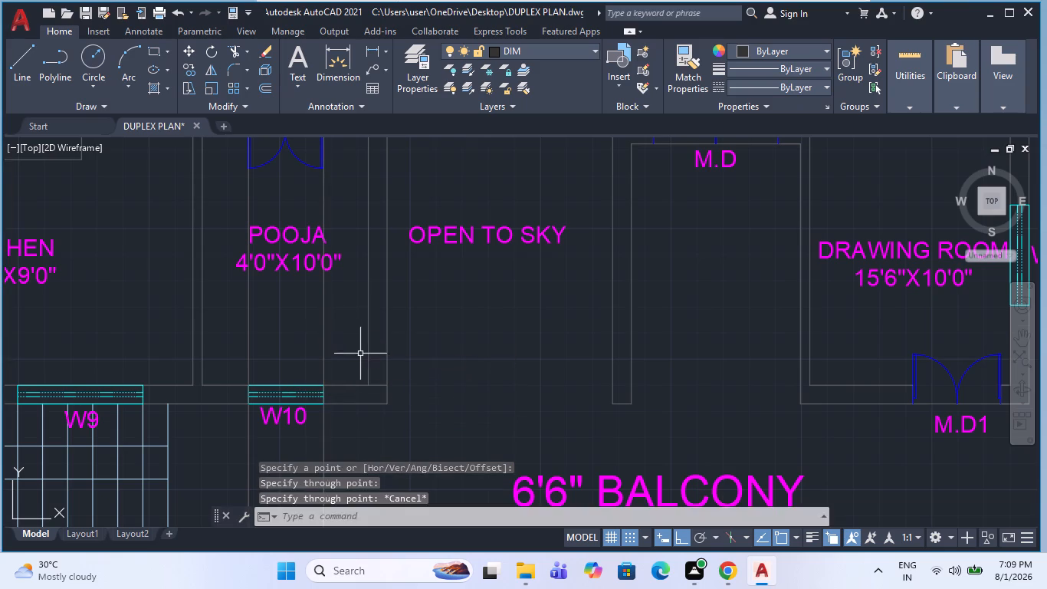
# Draw vertical construction lines, using the XLINE vertical option, through both jambs of main door M.D.
pyautogui.press('space')
pyautogui.click(451, 511)
pyautogui.scroll(-3, 362, 473)
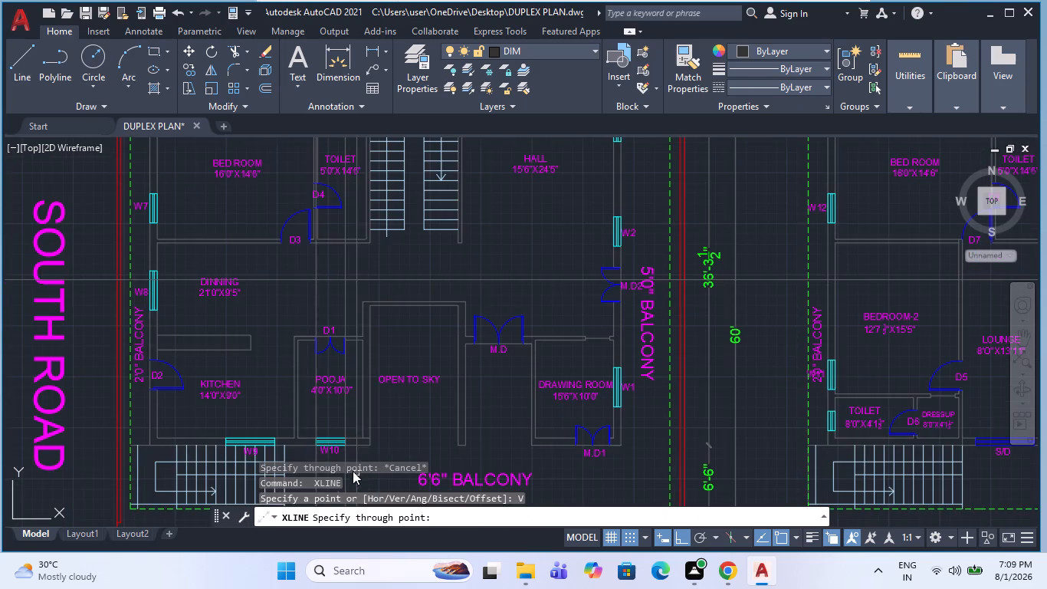
pyautogui.scroll(4, 477, 360)
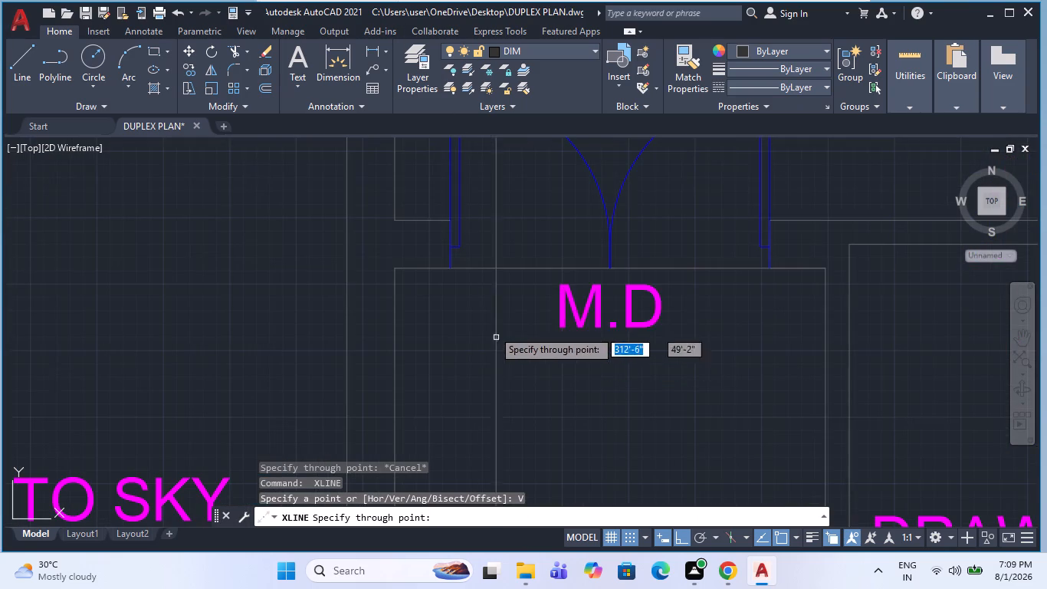
pyautogui.click(452, 272)
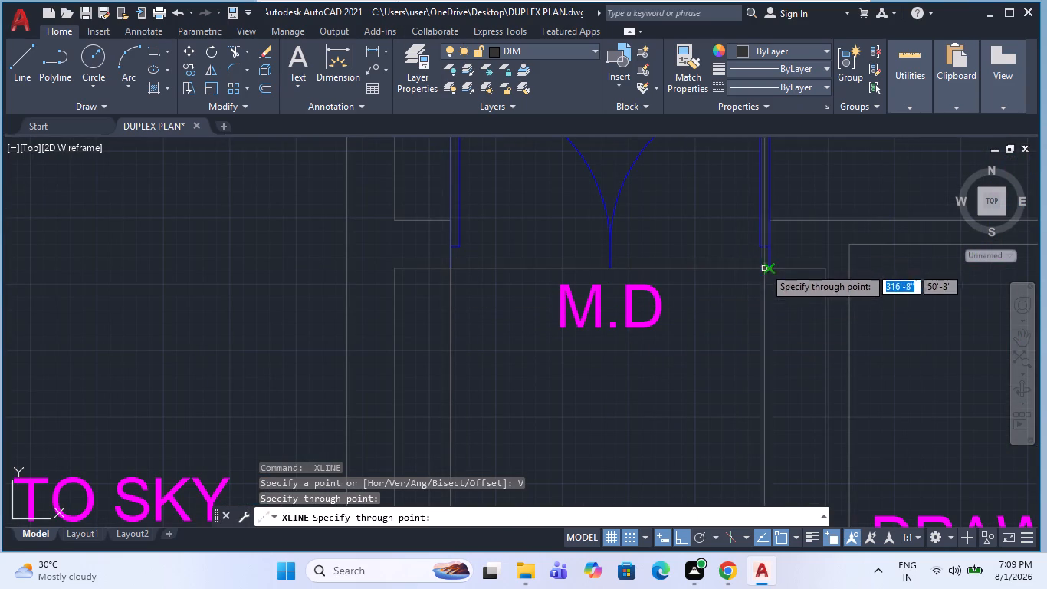
pyautogui.click(772, 269)
# Add vertical construction lines through both jambs of the drawing room door M.D1.
pyautogui.scroll(-4, 423, 278)
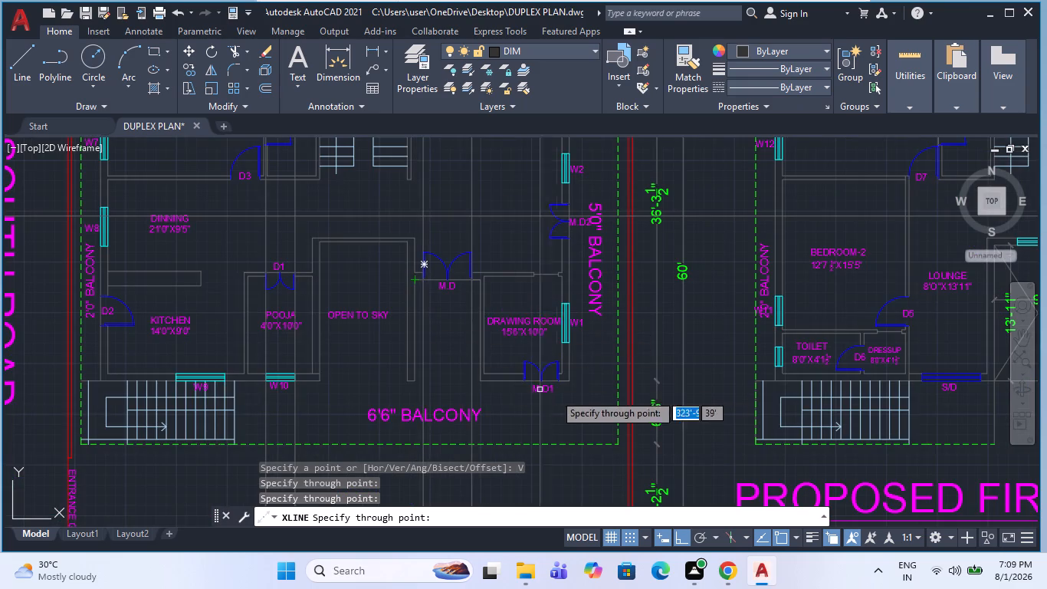
pyautogui.scroll(5, 531, 394)
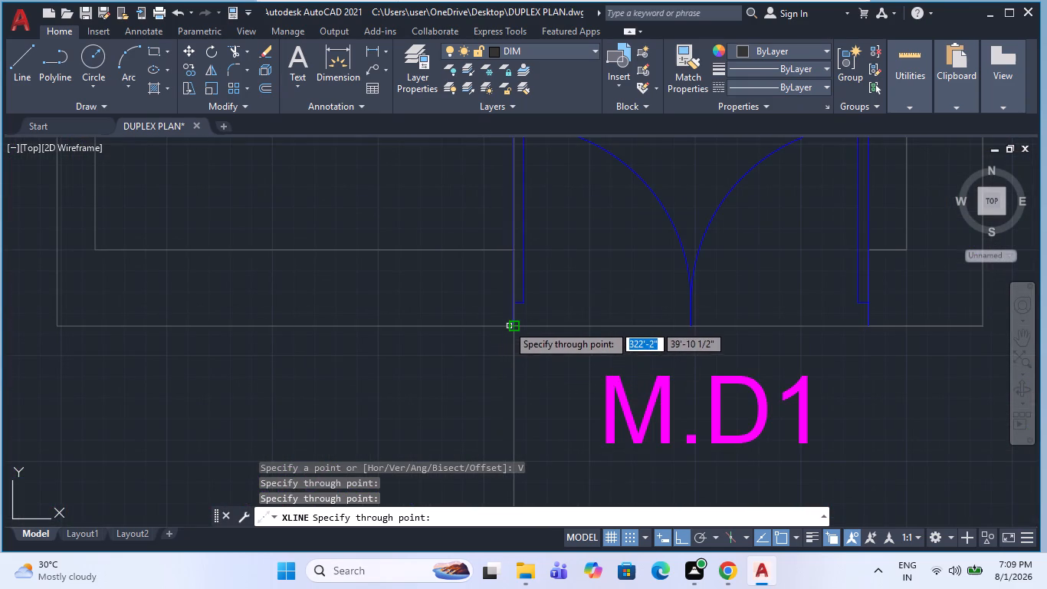
pyautogui.click(507, 324)
pyautogui.scroll(-3, 444, 334)
pyautogui.scroll(2, 534, 315)
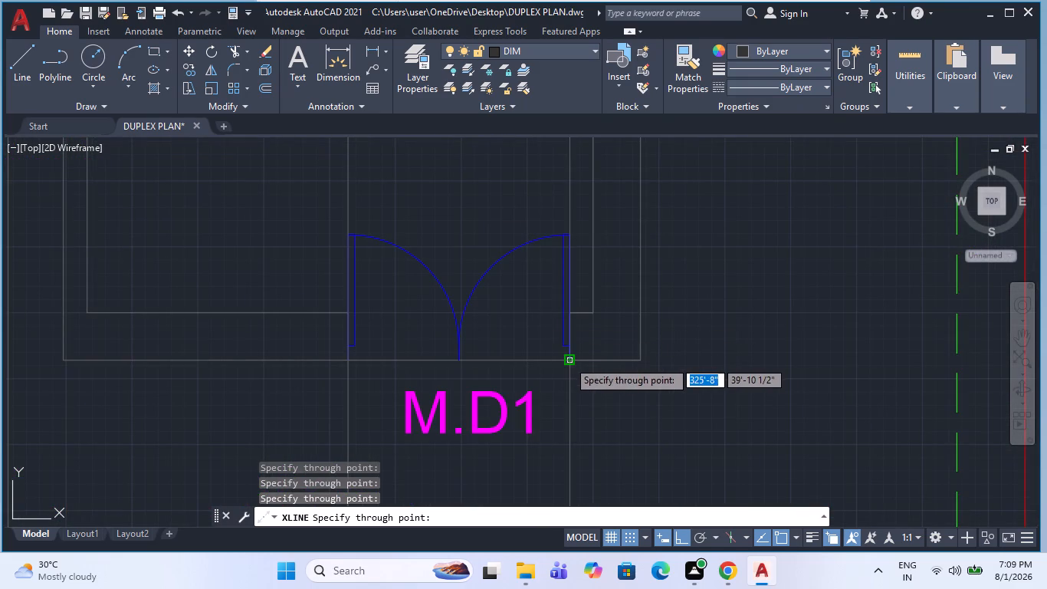
pyautogui.click(569, 364)
# Add vertical construction lines through the drawing room's outer wall corner and the outer edge of the 5'0" balcony.
pyautogui.click(642, 362)
pyautogui.scroll(-4, 661, 370)
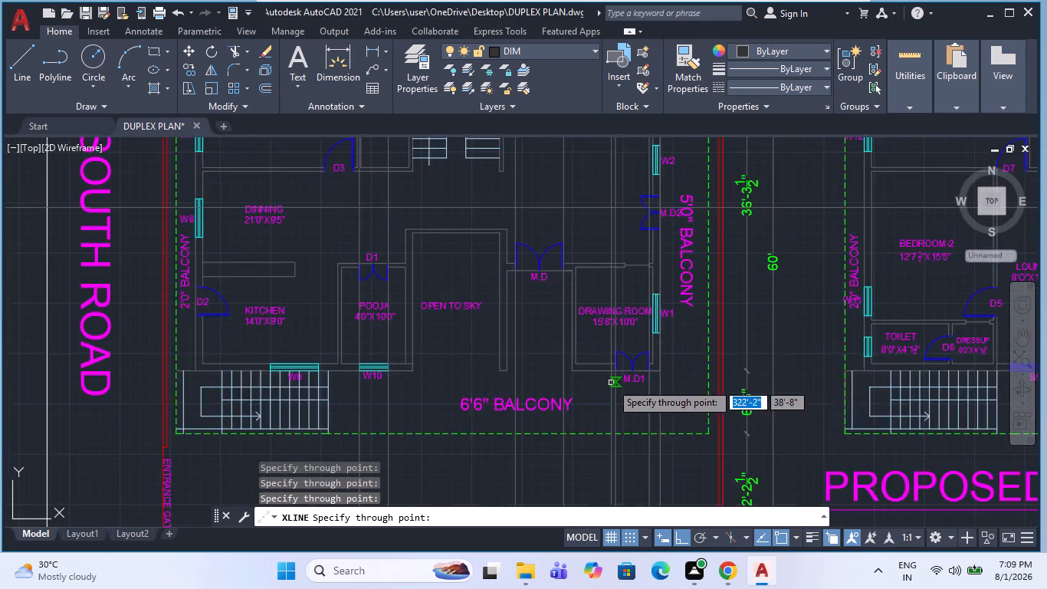
pyautogui.scroll(-2, 611, 383)
pyautogui.scroll(3, 665, 380)
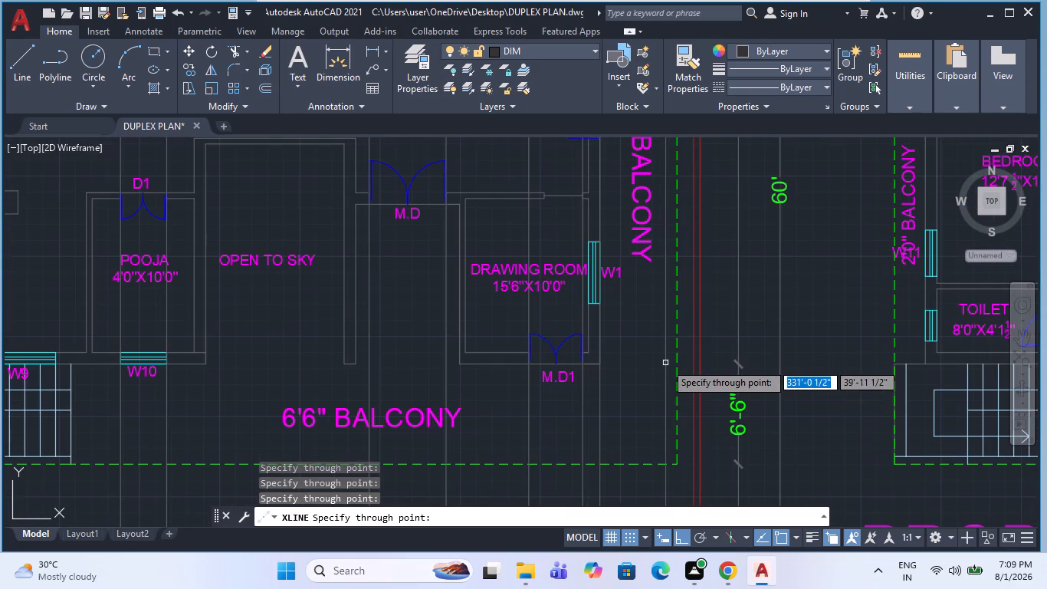
pyautogui.click(675, 360)
# Add vertical construction lines through both faces of the wall end beside the open-to-sky area and the pooja room's outer corner.
pyautogui.scroll(-2, 671, 370)
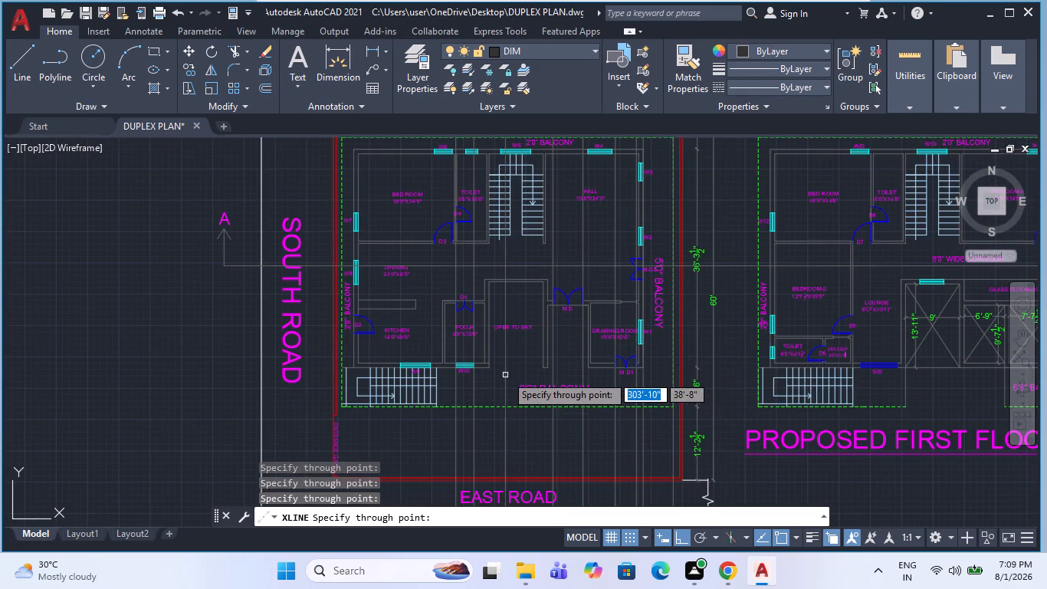
pyautogui.scroll(3, 552, 370)
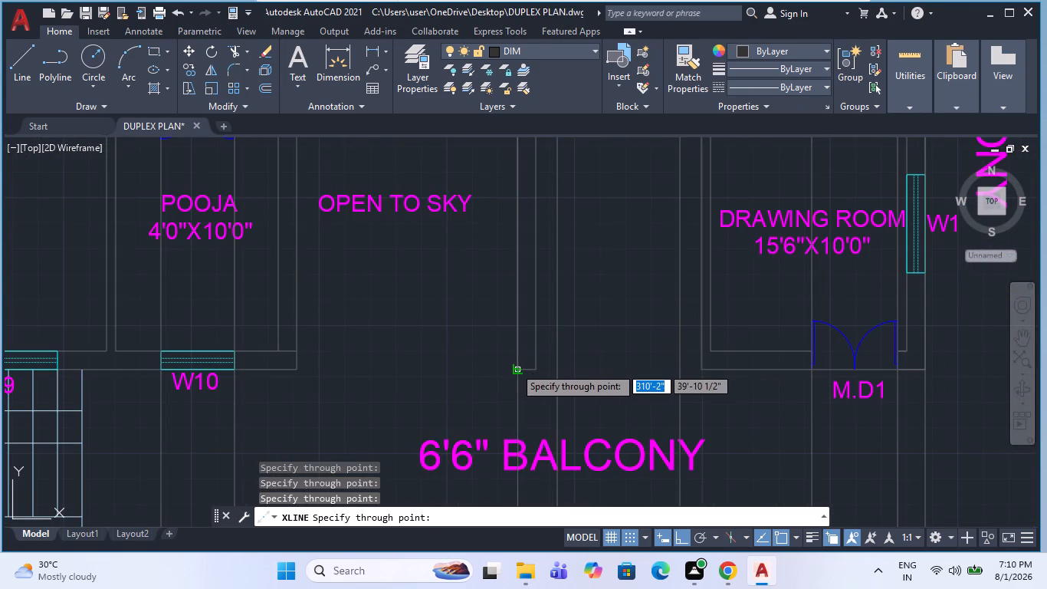
pyautogui.scroll(-2, 445, 357)
pyautogui.scroll(1, 528, 390)
pyautogui.scroll(2, 435, 342)
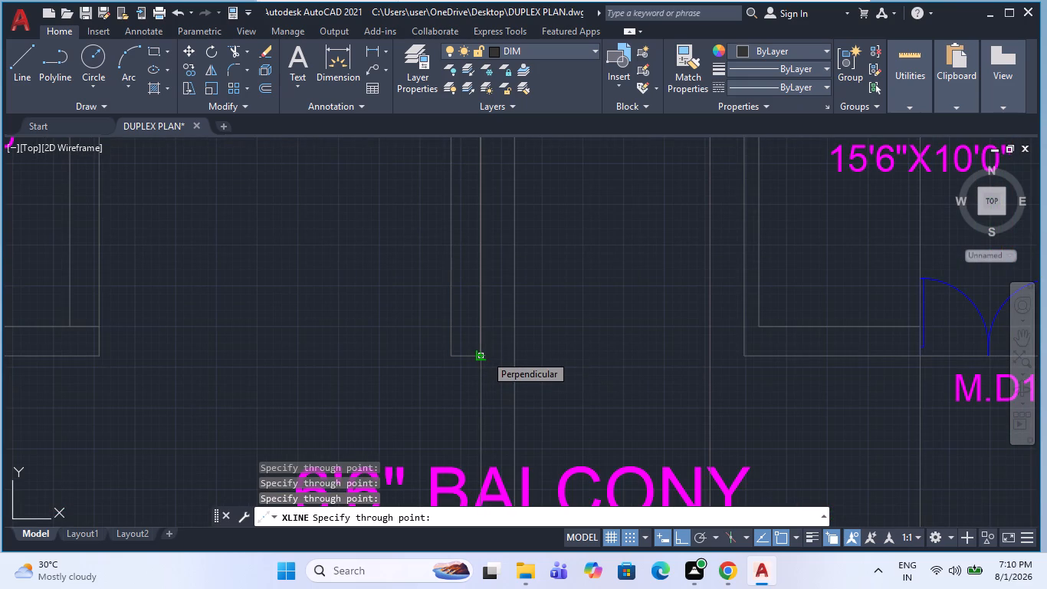
pyautogui.click(485, 354)
pyautogui.click(455, 360)
pyautogui.scroll(-2, 502, 369)
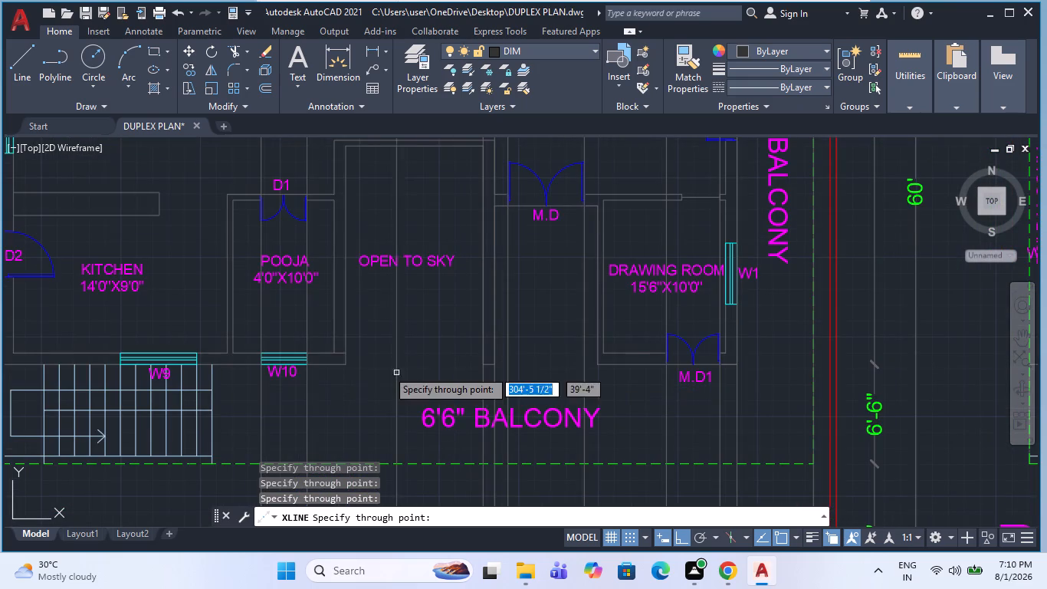
pyautogui.scroll(-1, 425, 382)
pyautogui.scroll(2, 371, 378)
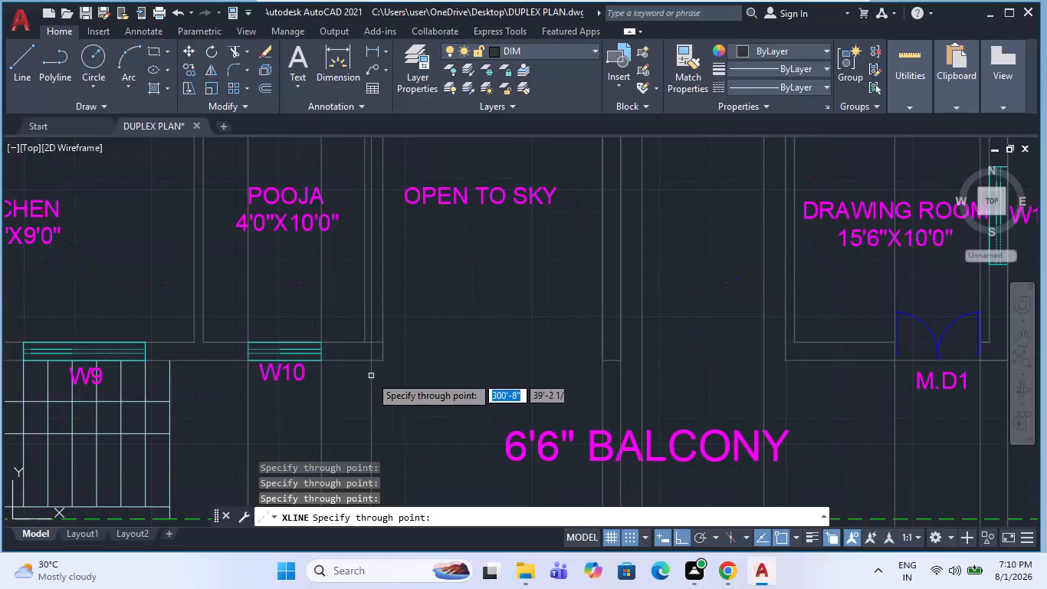
pyautogui.click(382, 364)
# Add vertical construction lines through the outer corner of the 2'0" balcony by the stairs and the kitchen's outer wall corner.
pyautogui.scroll(-3, 414, 370)
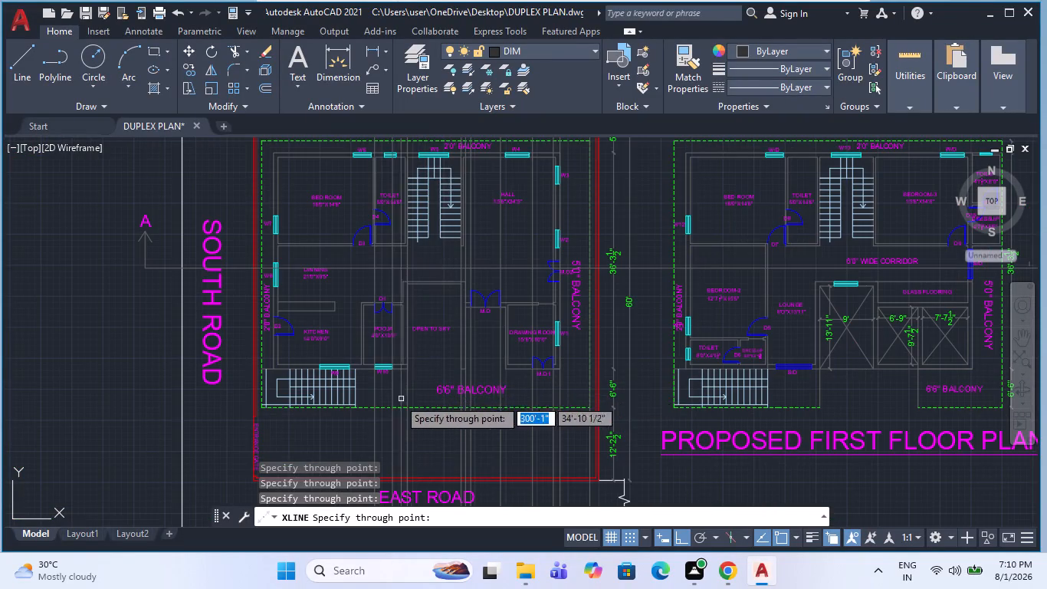
pyautogui.scroll(-2, 368, 395)
pyautogui.scroll(2, 369, 341)
pyautogui.scroll(-2, 366, 342)
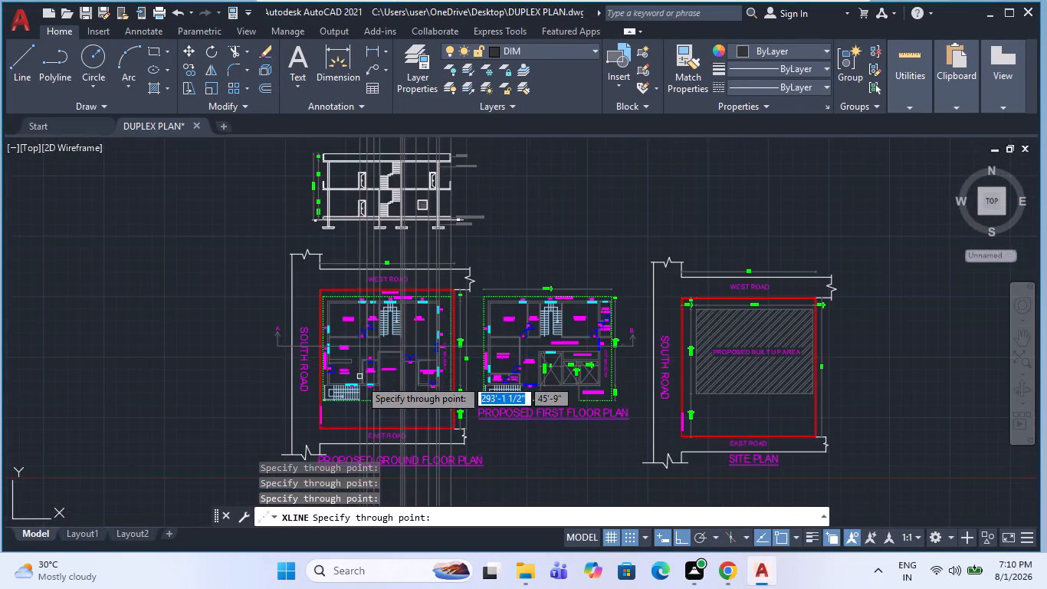
pyautogui.scroll(5, 335, 410)
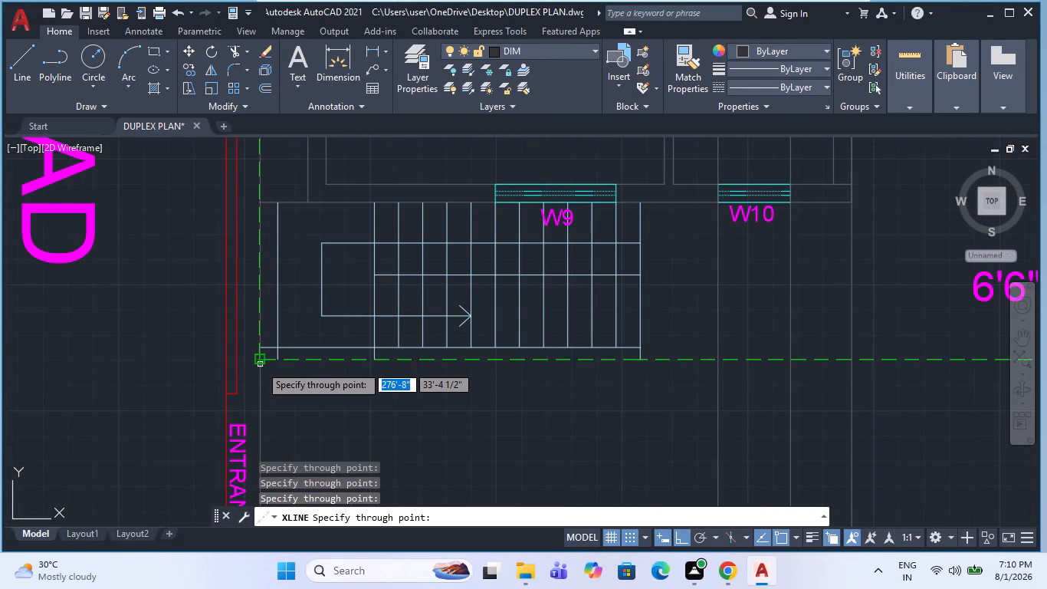
pyautogui.click(260, 364)
pyautogui.scroll(-2, 287, 383)
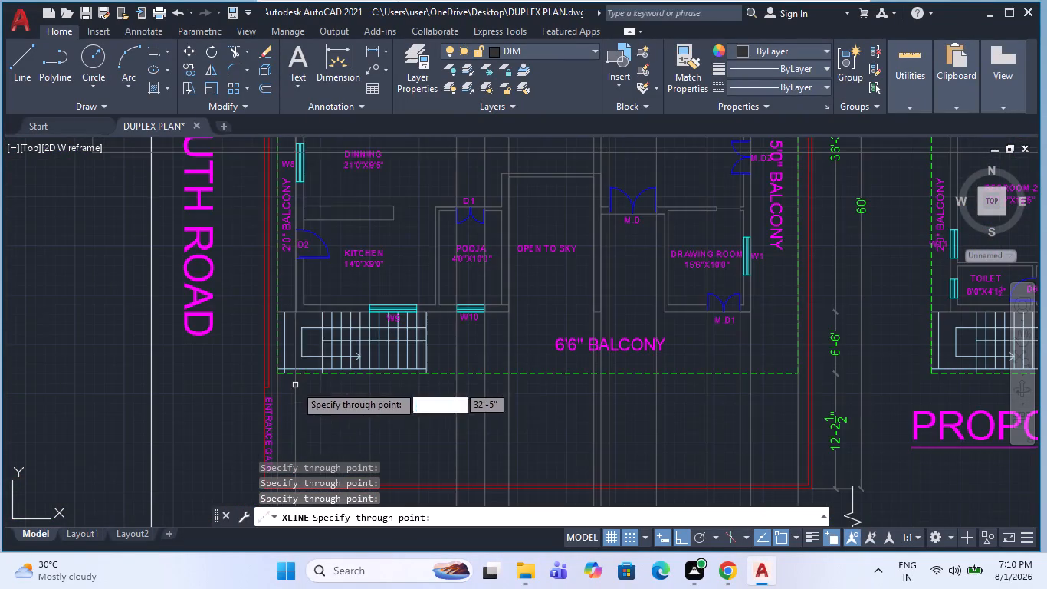
pyautogui.scroll(-1, 358, 397)
pyautogui.scroll(-1, 437, 397)
pyautogui.scroll(3, 369, 370)
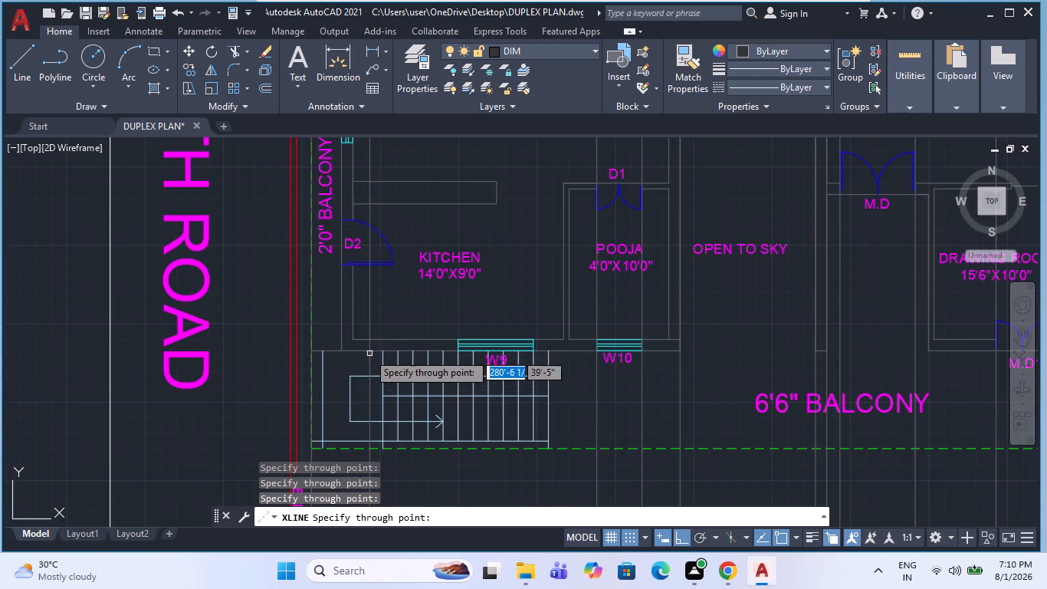
pyautogui.click(337, 357)
pyautogui.scroll(-5, 326, 394)
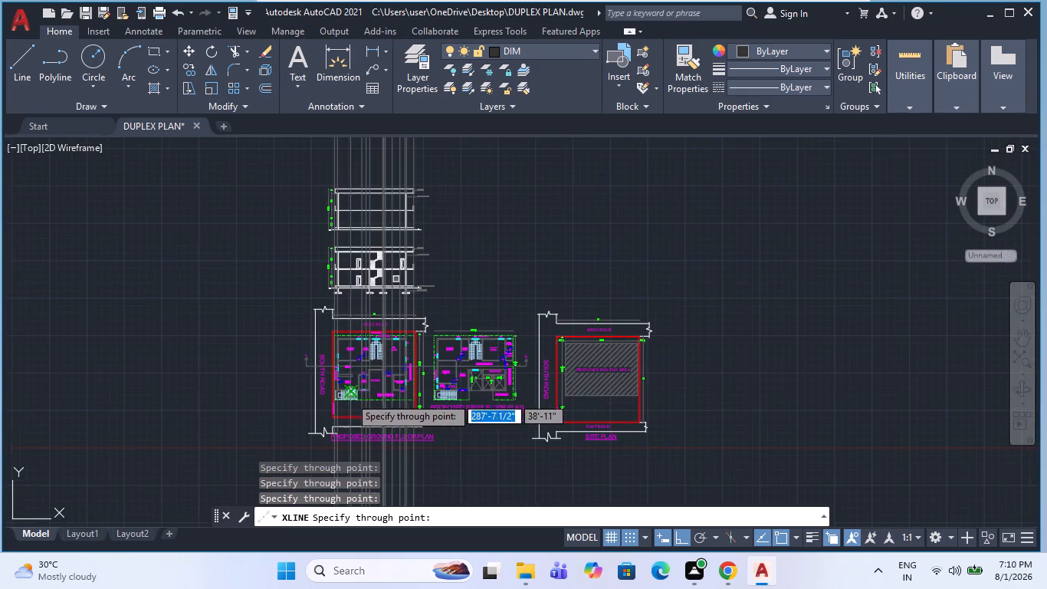
# Offset the elevation's plinth-level line 7' upward to mark the ground floor door head height.
pyautogui.press('Escape')
pyautogui.scroll(2, 345, 169)
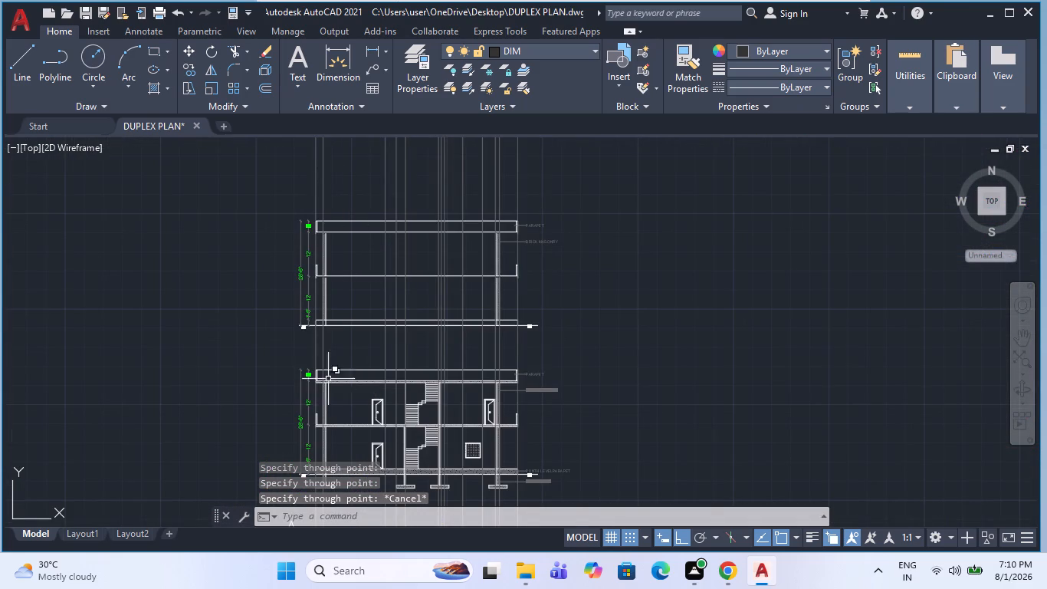
pyautogui.scroll(1, 315, 357)
pyautogui.scroll(-1, 368, 222)
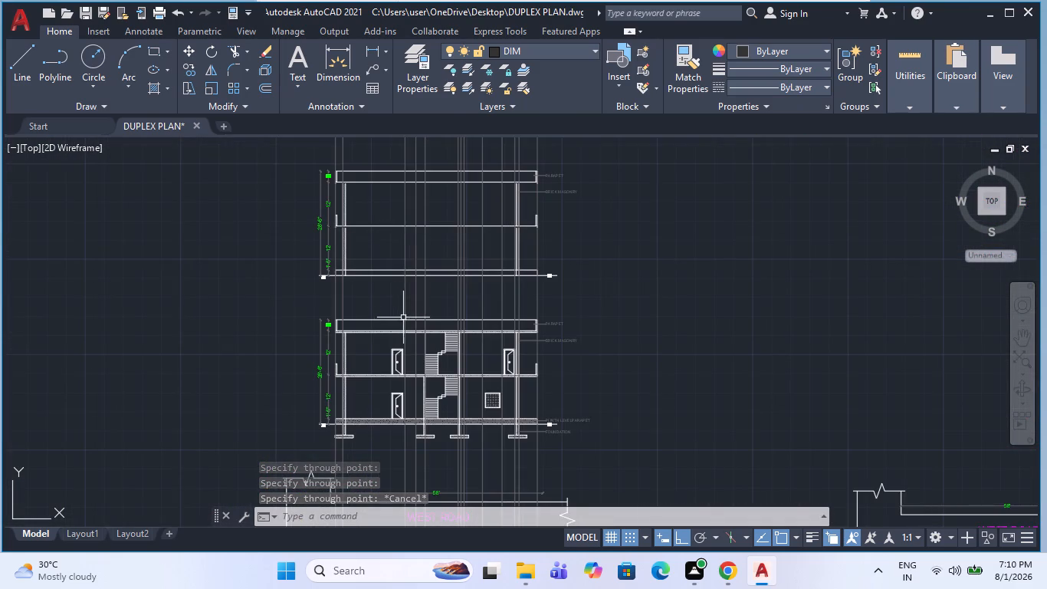
pyautogui.scroll(2, 422, 298)
pyautogui.scroll(-1, 414, 291)
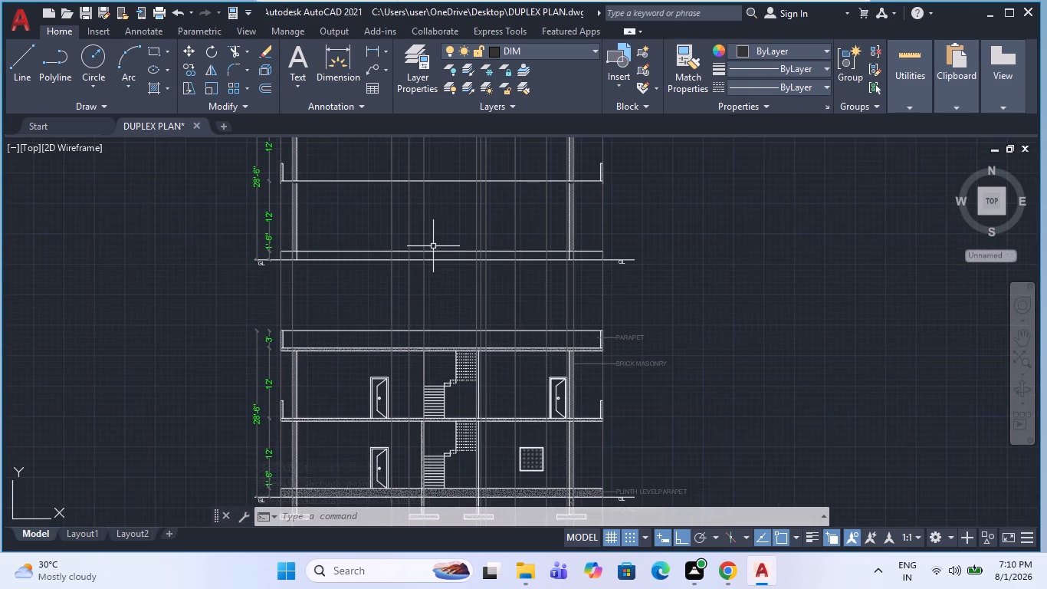
pyautogui.moveTo(433, 246); pyautogui.dragTo(411, 311, button='middle')
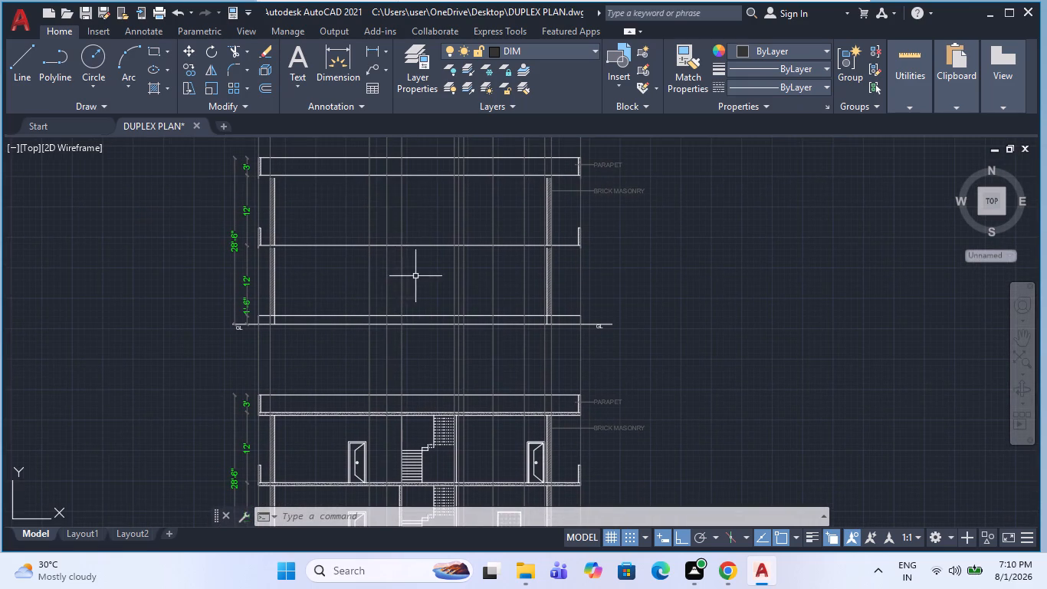
pyautogui.scroll(-1, 413, 279)
pyautogui.scroll(2, 483, 298)
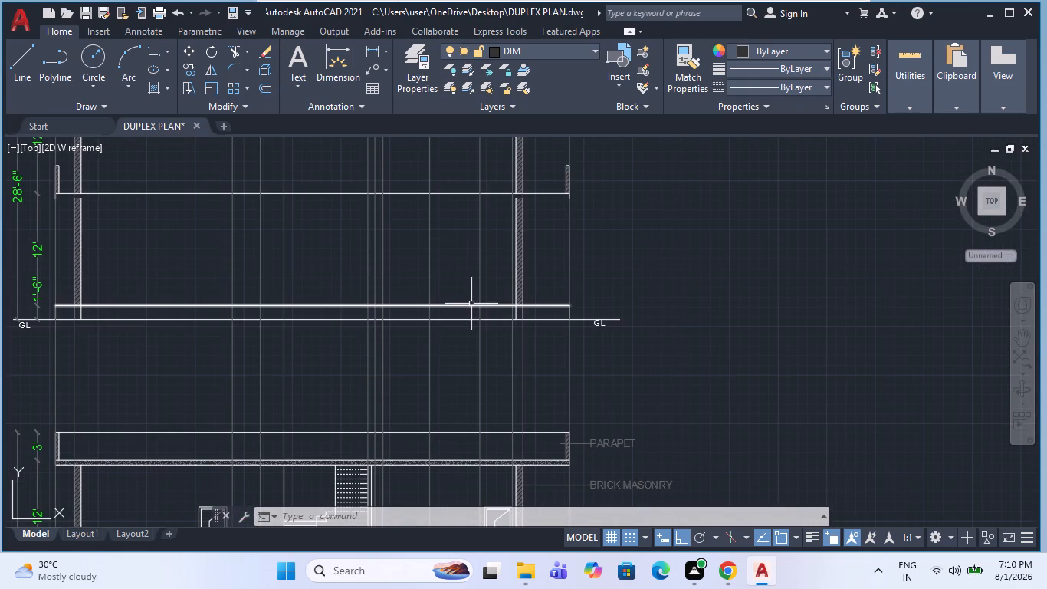
pyautogui.write('O')
pyautogui.press('space')
pyautogui.write("7'")
pyautogui.press('Return')
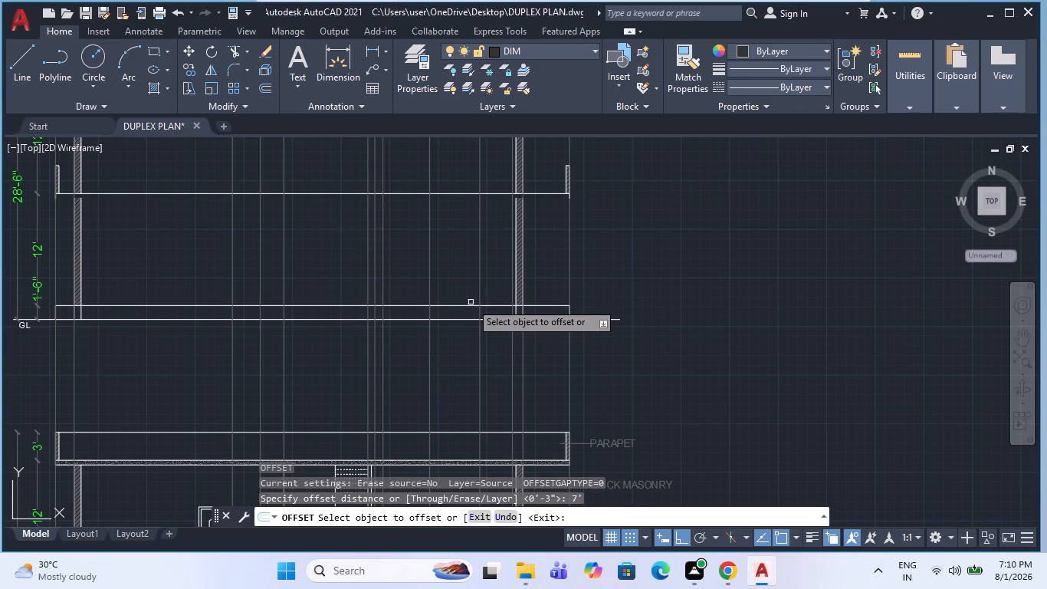
pyautogui.click(465, 306)
pyautogui.click(462, 235)
pyautogui.scroll(-2, 460, 206)
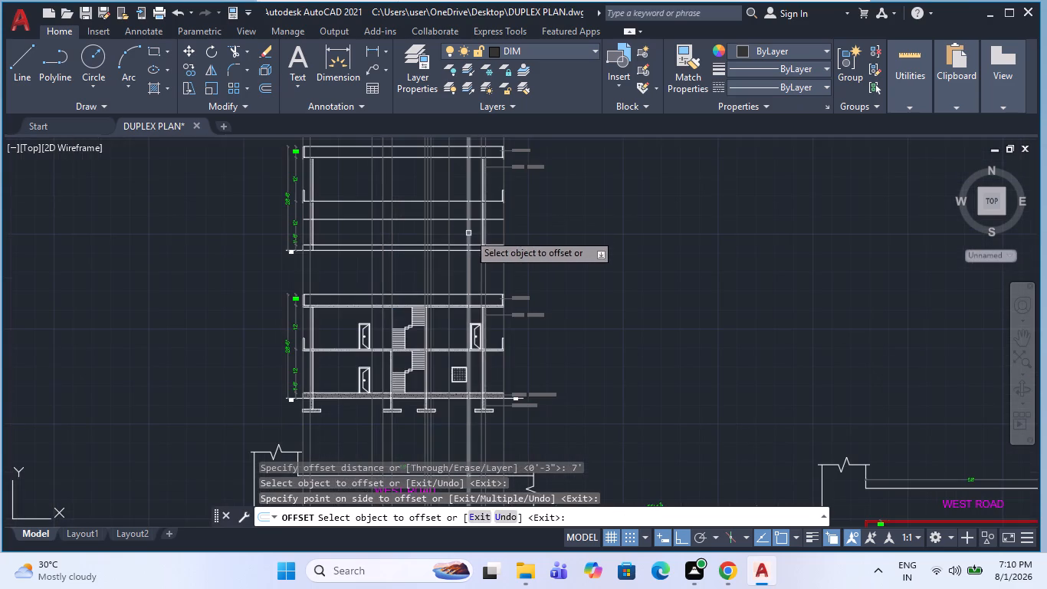
# Examine the ground floor plan's openings along the east road side against the elevation's construction lines.
pyautogui.scroll(-2, 472, 236)
pyautogui.scroll(1, 459, 373)
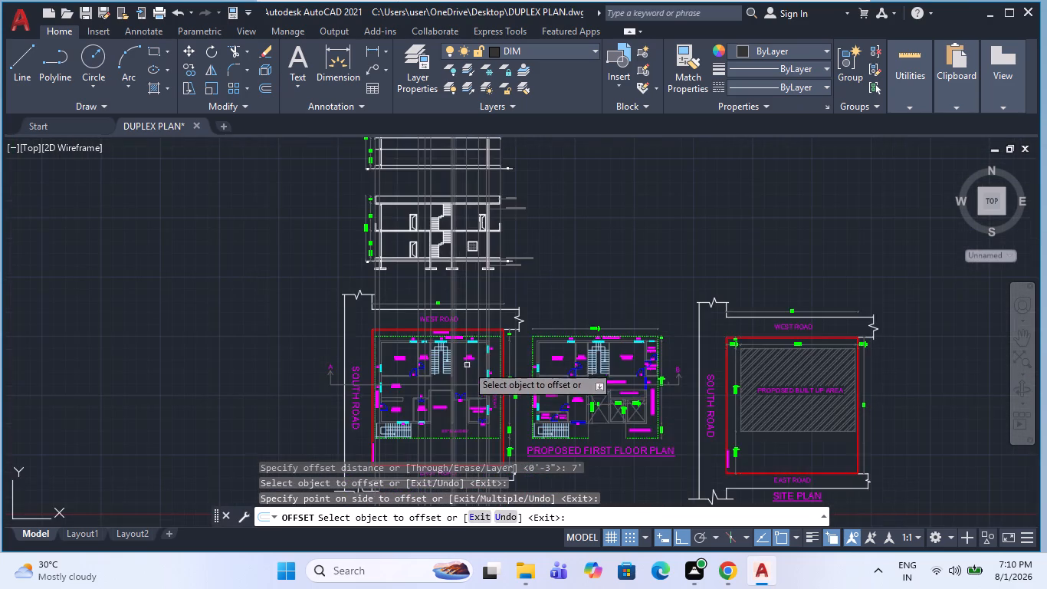
pyautogui.scroll(-1, 487, 344)
pyautogui.scroll(3, 484, 420)
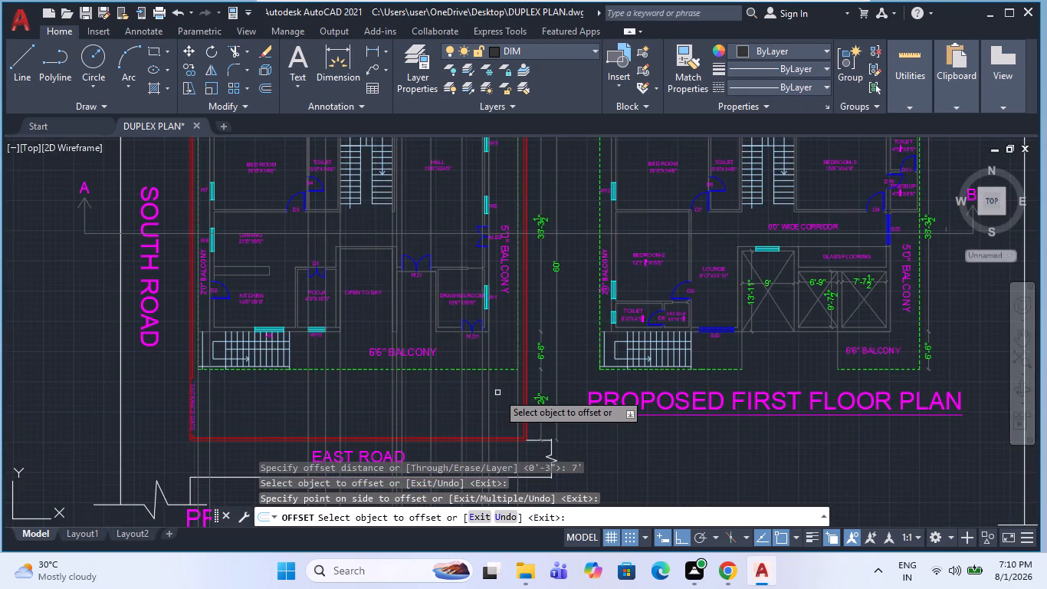
pyautogui.scroll(-3, 497, 396)
pyautogui.scroll(3, 502, 271)
pyautogui.scroll(-2, 503, 331)
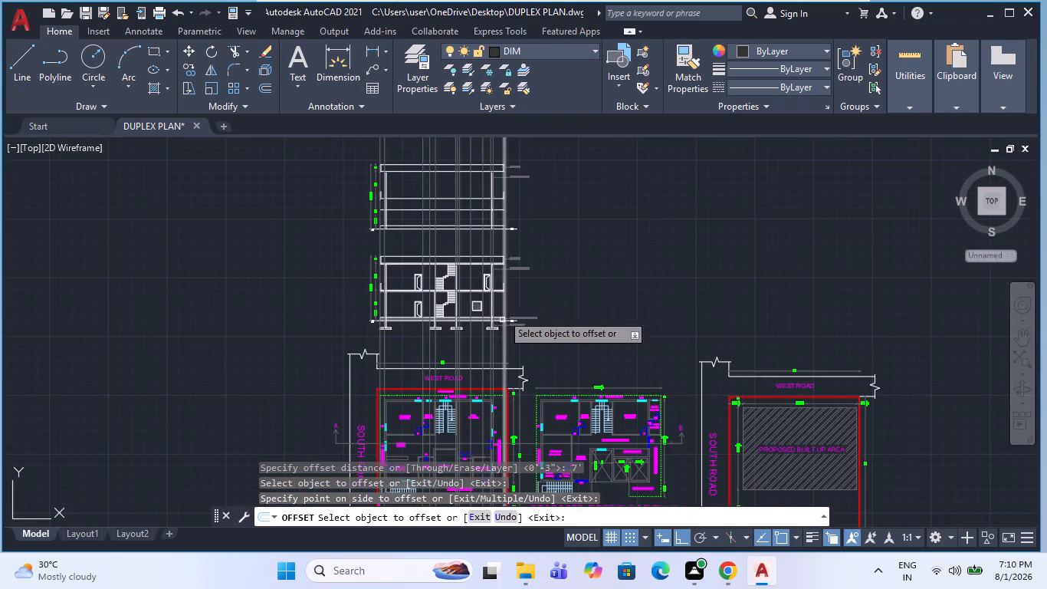
pyautogui.scroll(5, 489, 199)
pyautogui.scroll(-2, 492, 197)
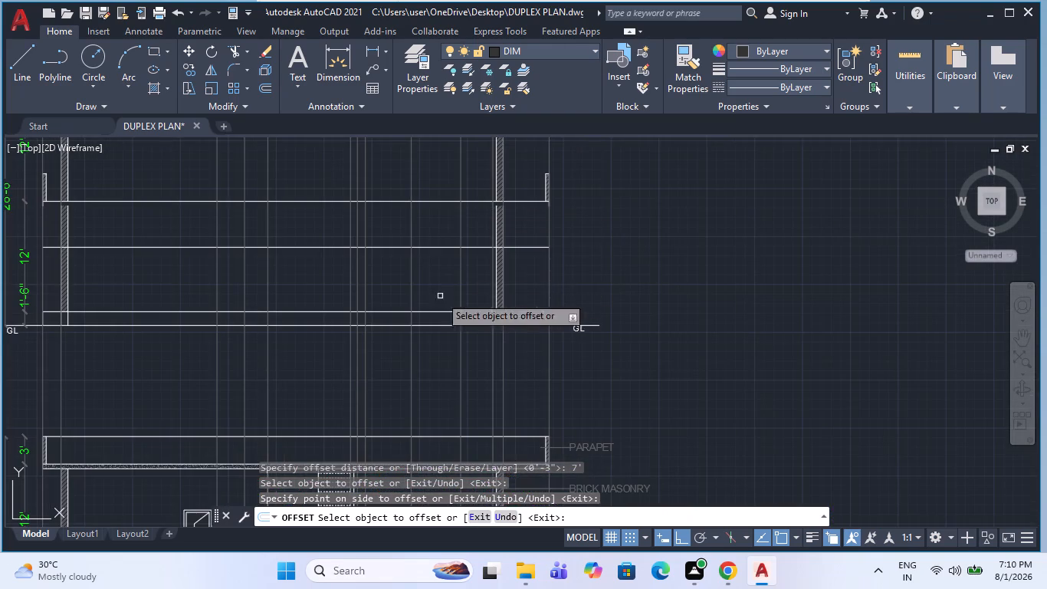
pyautogui.press('Escape')
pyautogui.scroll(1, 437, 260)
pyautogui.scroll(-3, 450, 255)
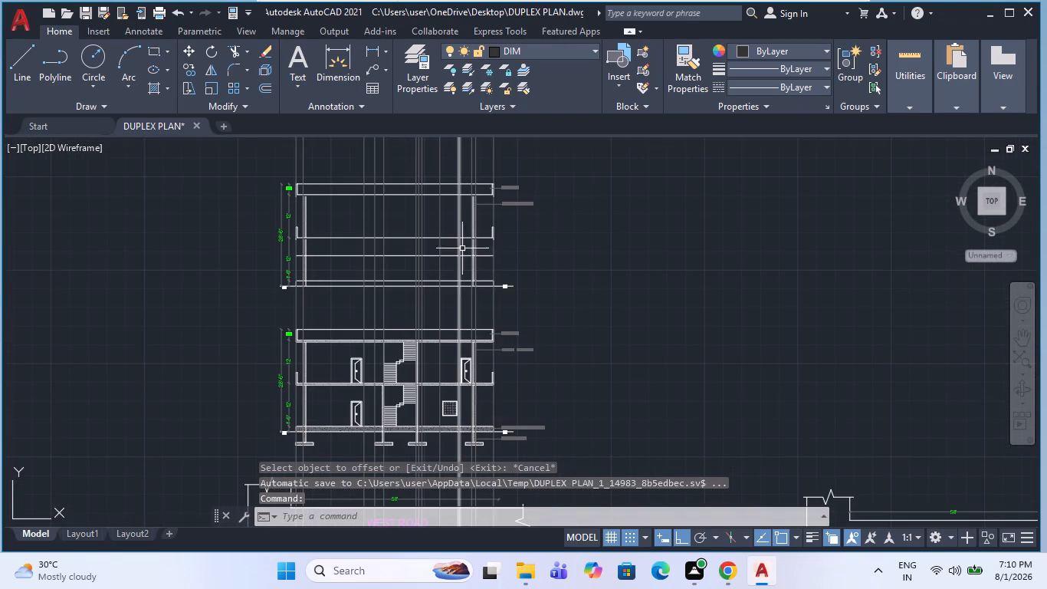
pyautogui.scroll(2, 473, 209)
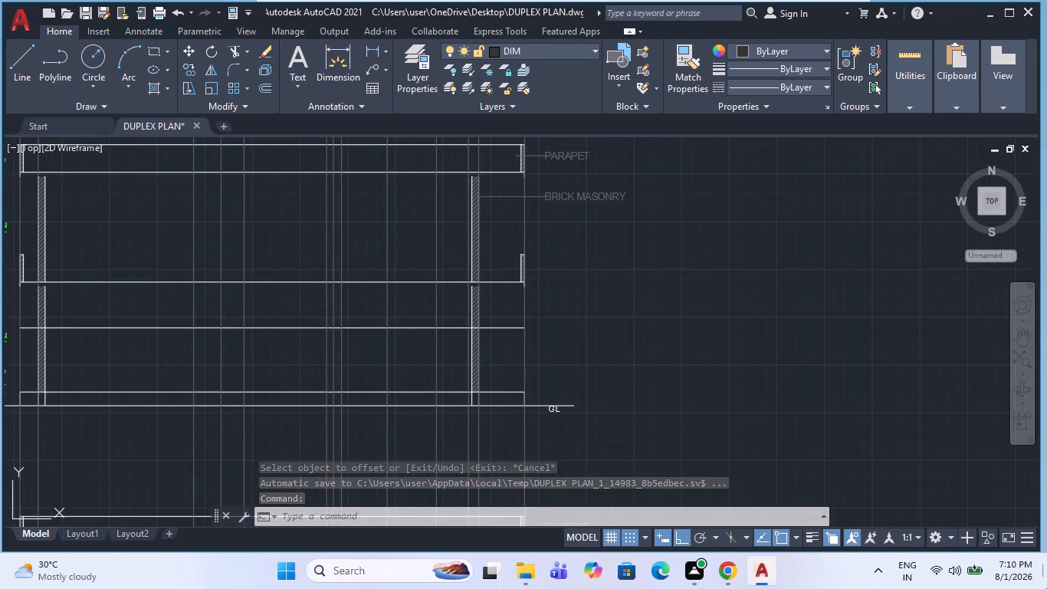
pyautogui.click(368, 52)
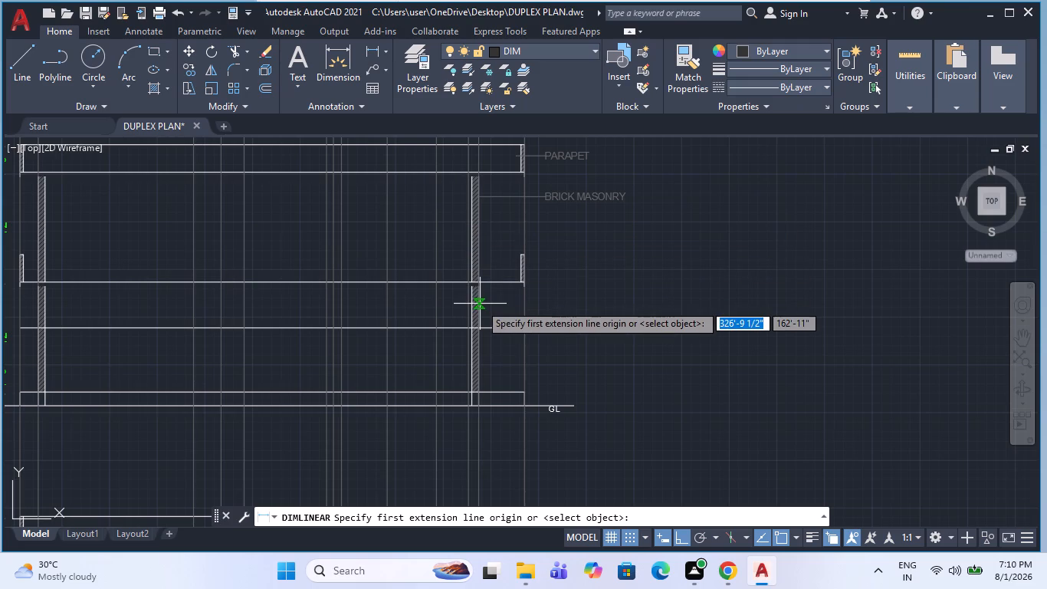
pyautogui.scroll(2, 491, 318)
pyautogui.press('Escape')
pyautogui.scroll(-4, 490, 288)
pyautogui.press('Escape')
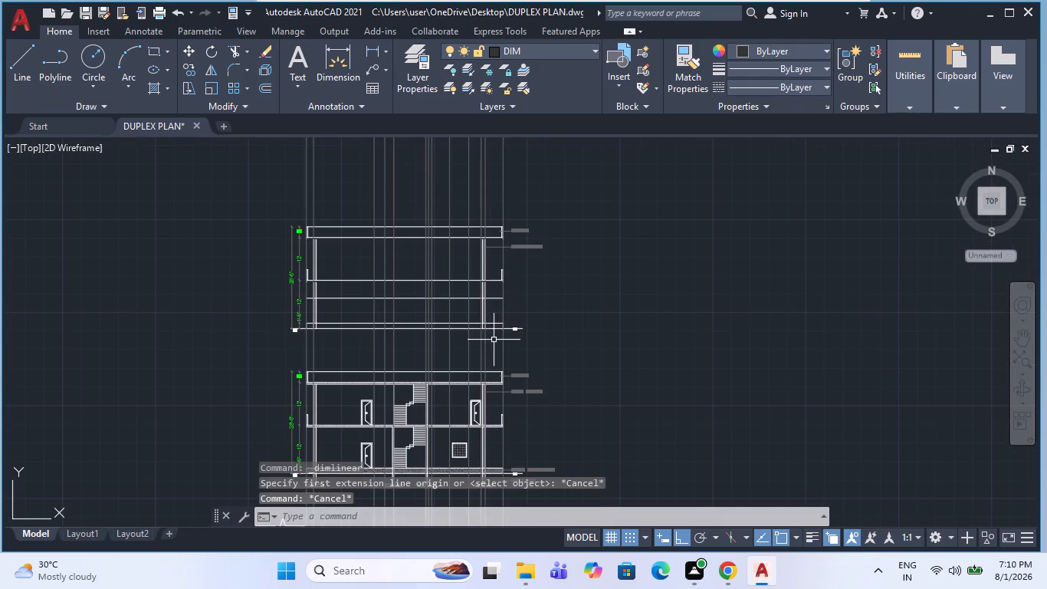
# Delete the hatch from the first-floor balcony parapet at the elevation's right end.
pyautogui.scroll(2, 474, 347)
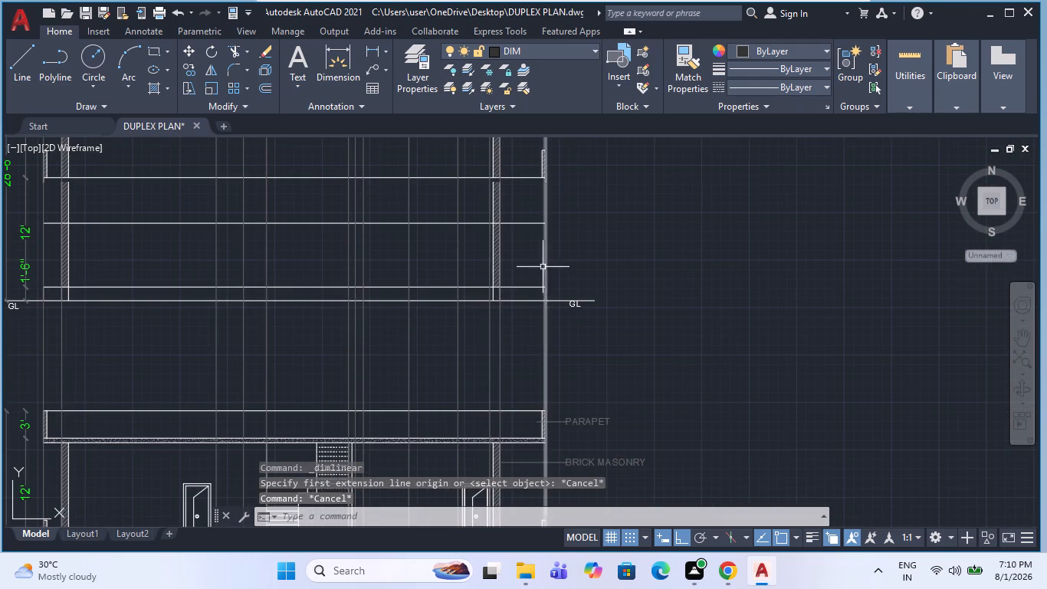
pyautogui.scroll(2, 543, 266)
pyautogui.scroll(-3, 533, 322)
pyautogui.scroll(5, 543, 234)
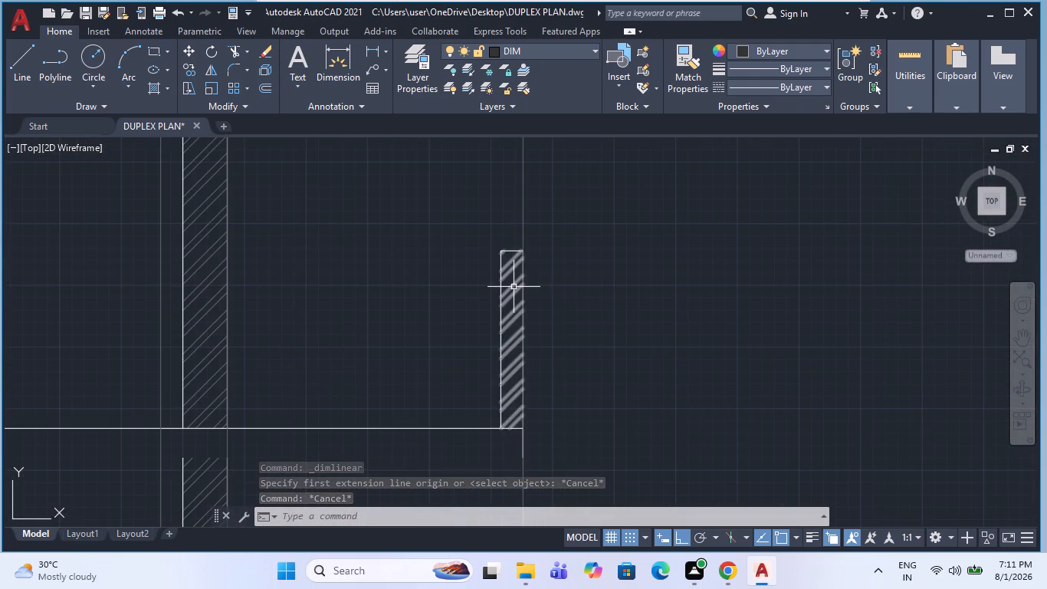
pyautogui.click(514, 287)
pyautogui.scroll(-3, 512, 295)
pyautogui.press('Delete')
pyautogui.scroll(-3, 514, 296)
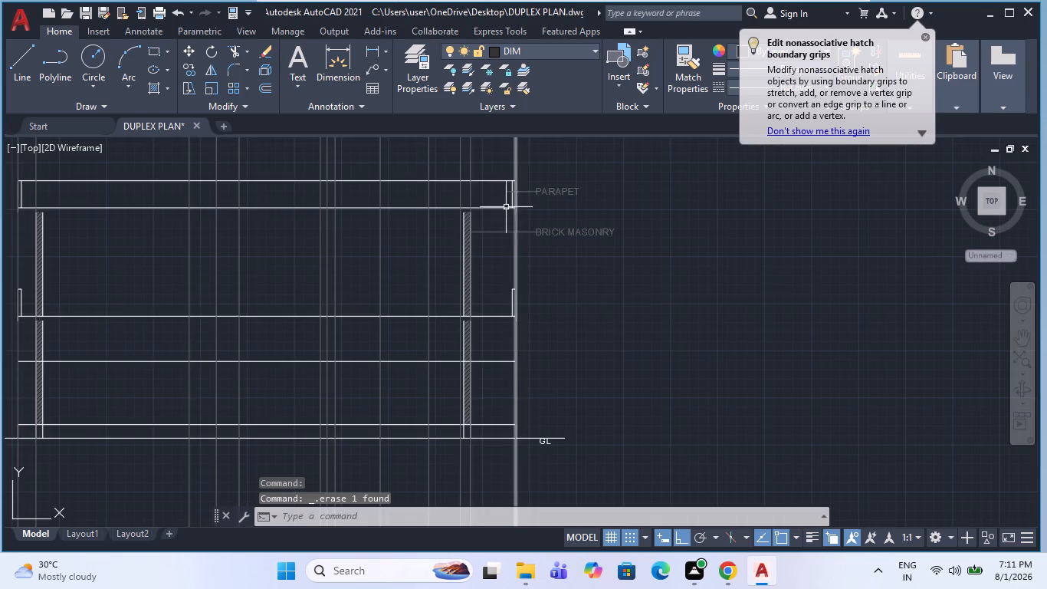
# Delete the brick hatch from the elevation's right-hand wall.
pyautogui.scroll(4, 504, 198)
pyautogui.scroll(-5, 556, 214)
pyautogui.scroll(3, 531, 258)
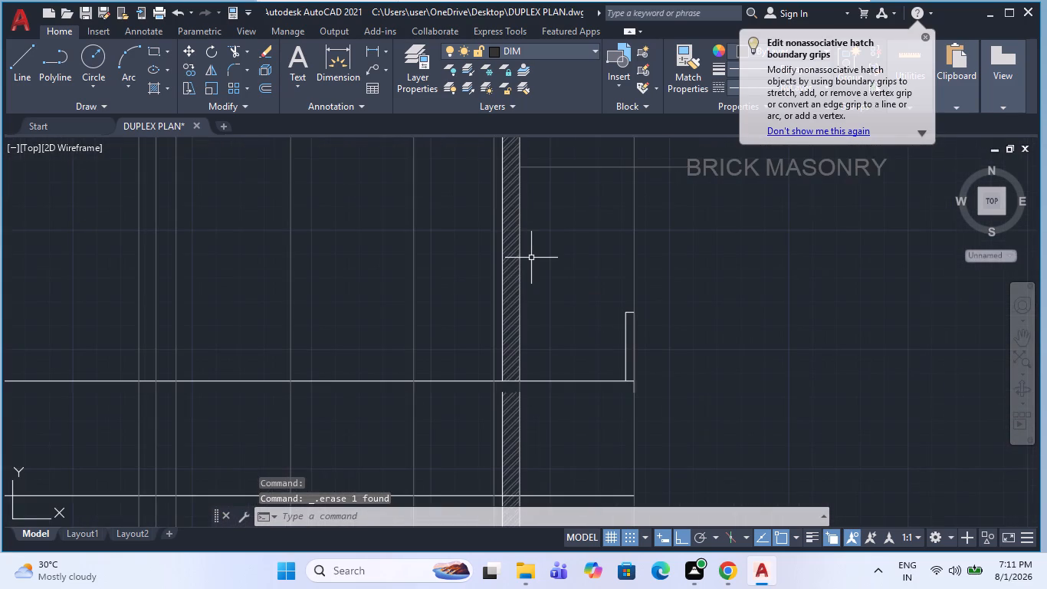
pyautogui.scroll(-2, 531, 258)
pyautogui.press('Escape')
pyautogui.scroll(2, 518, 359)
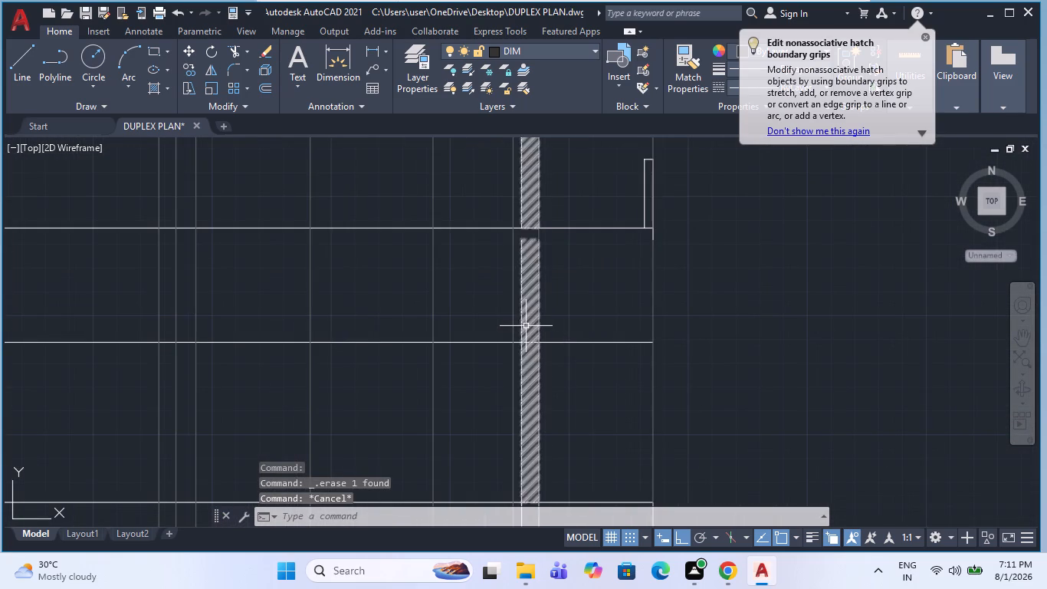
pyautogui.click(526, 326)
pyautogui.press('Delete')
# Delete the right-hand wall's inner face lines on the ground and first floors of the elevation.
pyautogui.click(526, 325)
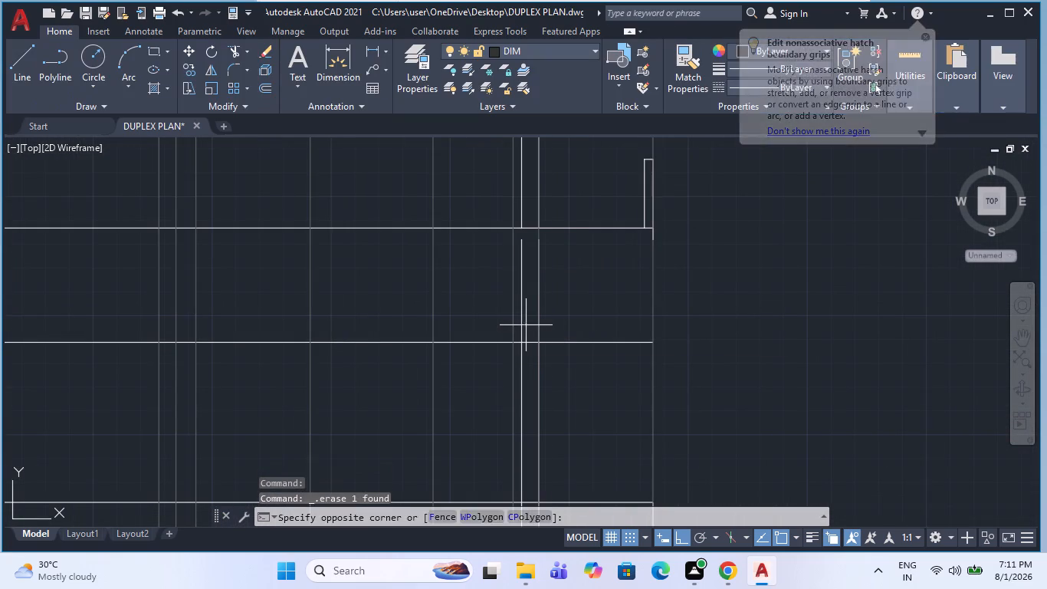
pyautogui.click(517, 323)
pyautogui.press('Delete')
pyautogui.scroll(-2, 517, 334)
pyautogui.scroll(2, 514, 265)
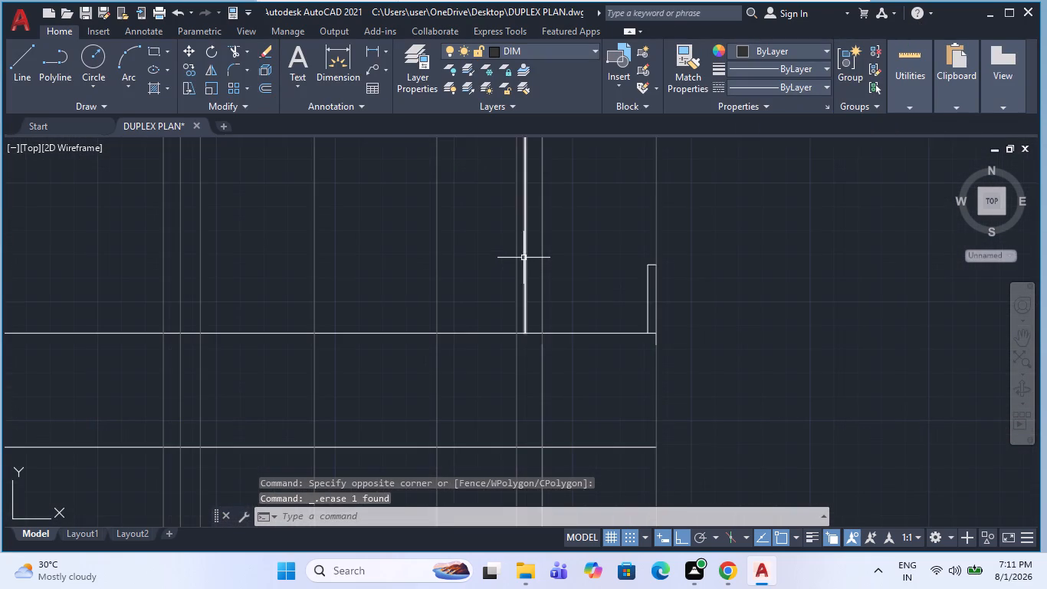
pyautogui.click(523, 258)
pyautogui.press('Delete')
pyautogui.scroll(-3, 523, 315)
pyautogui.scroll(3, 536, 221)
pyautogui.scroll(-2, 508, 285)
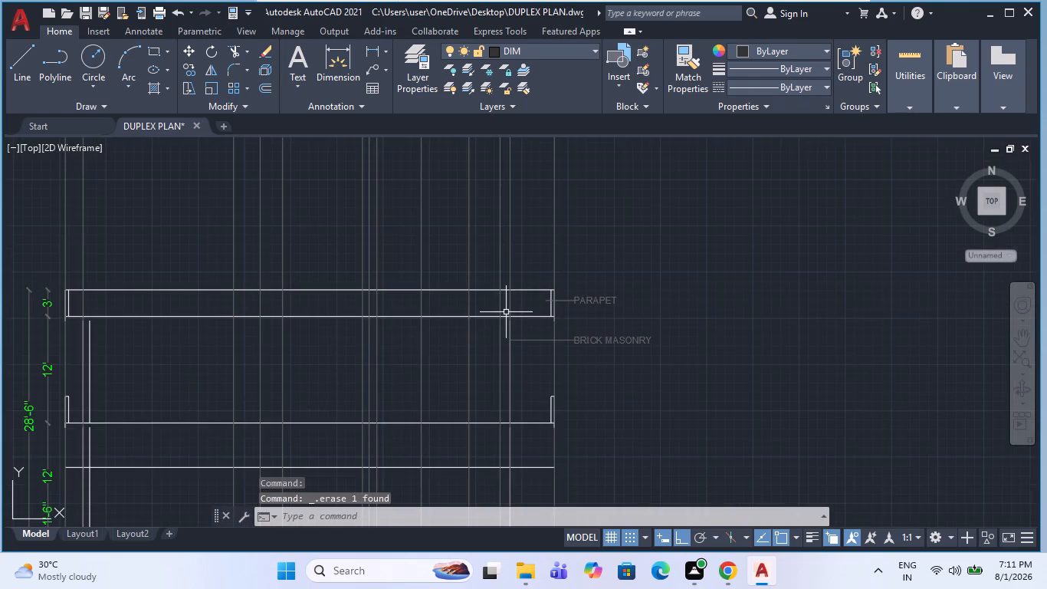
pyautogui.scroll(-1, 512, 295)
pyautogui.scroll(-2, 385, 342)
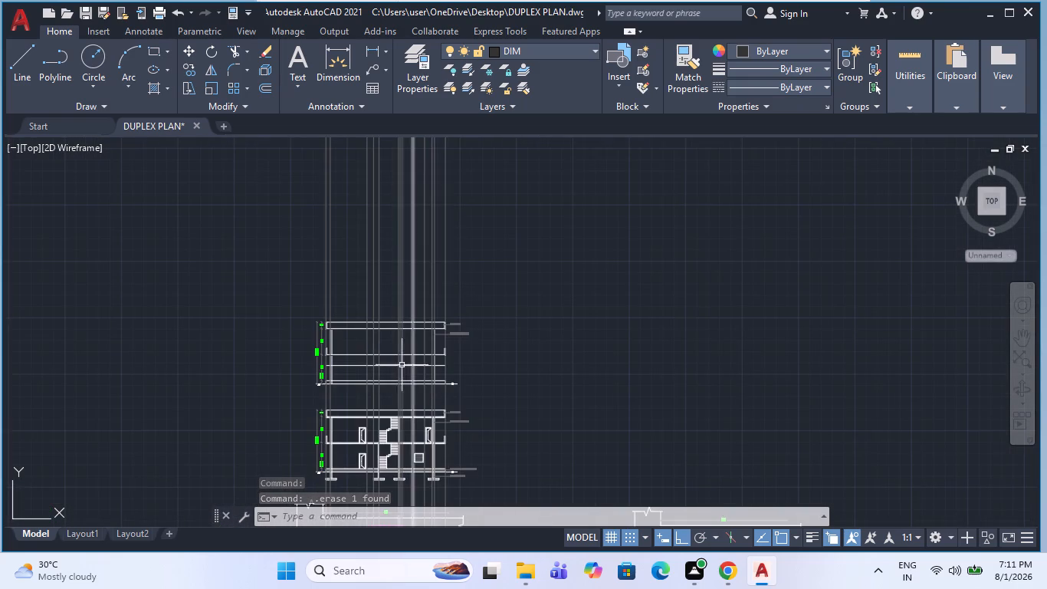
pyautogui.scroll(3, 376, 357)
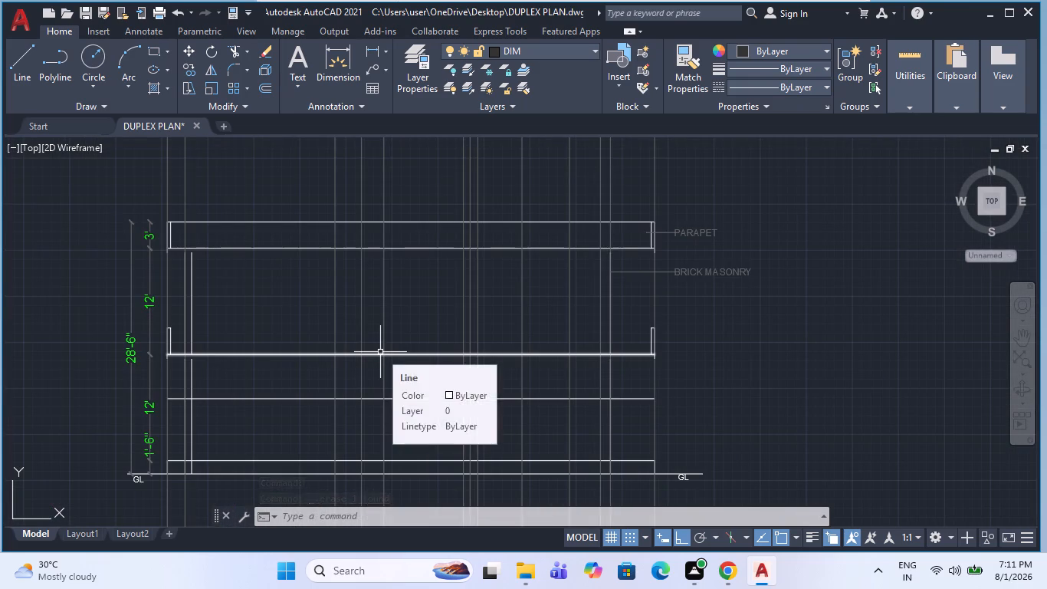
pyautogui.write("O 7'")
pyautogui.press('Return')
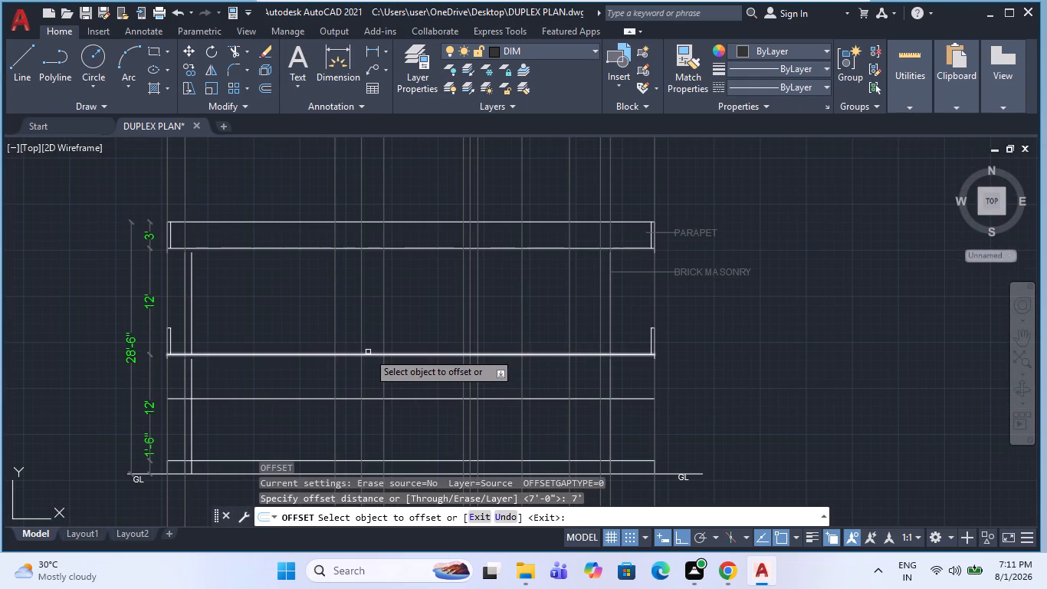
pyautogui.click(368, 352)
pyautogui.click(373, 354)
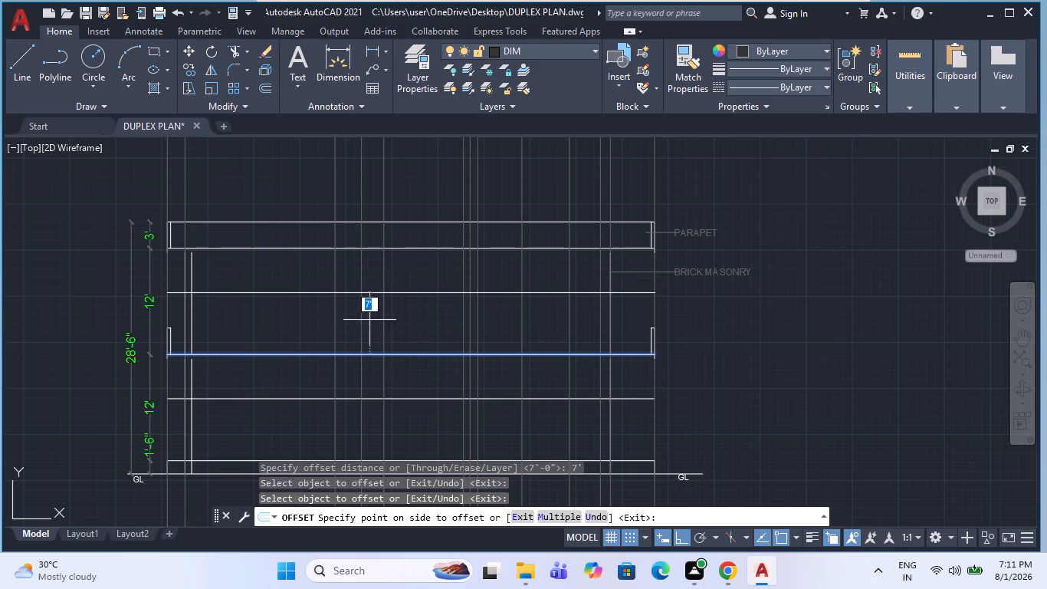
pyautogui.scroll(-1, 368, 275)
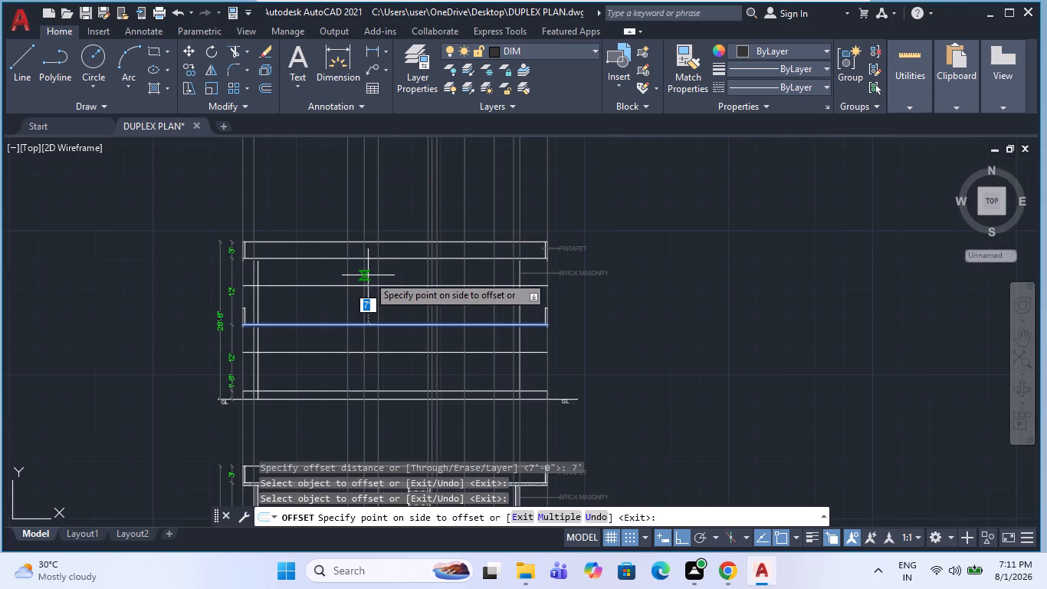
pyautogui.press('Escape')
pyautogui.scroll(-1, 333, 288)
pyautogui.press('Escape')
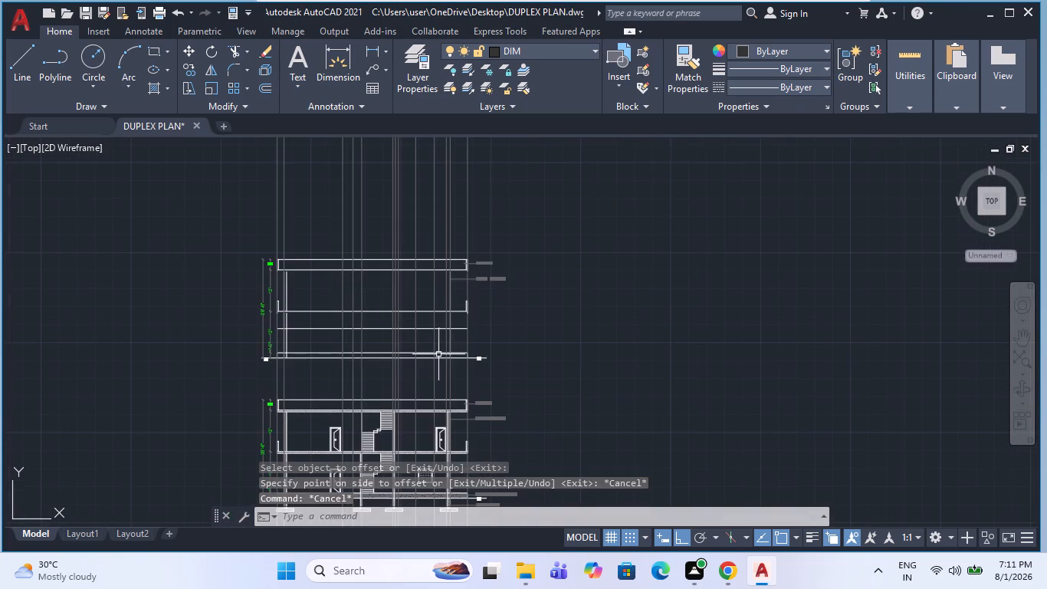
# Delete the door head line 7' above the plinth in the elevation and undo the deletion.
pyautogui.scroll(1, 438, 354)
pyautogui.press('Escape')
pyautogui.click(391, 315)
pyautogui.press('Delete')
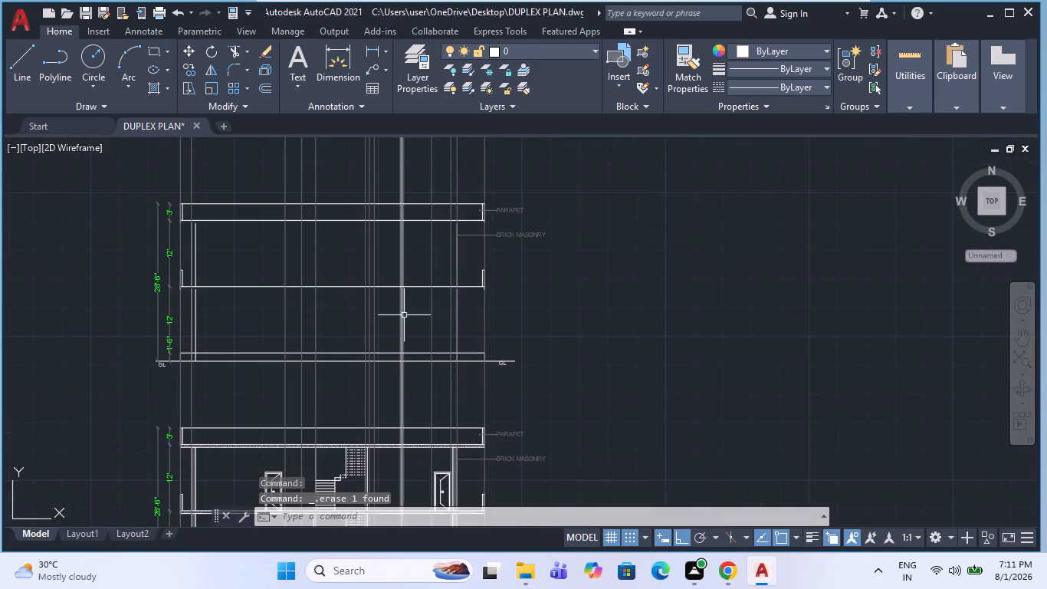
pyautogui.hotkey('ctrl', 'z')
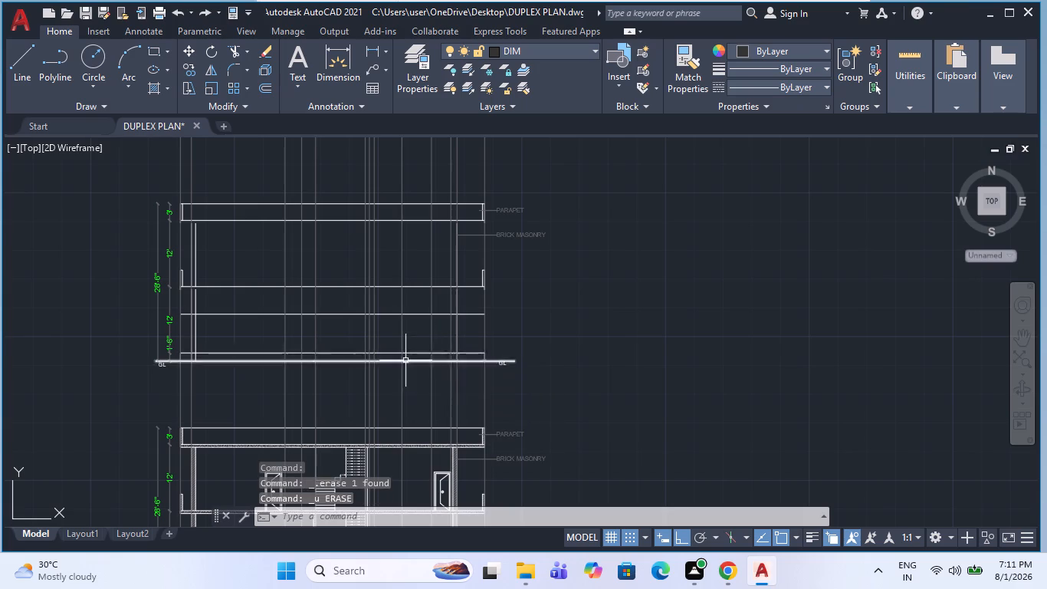
# Fillet the 7' head line with both M.D1 jamb construction lines at zero radius to form the drawing room door's top corners.
pyautogui.scroll(3, 458, 320)
pyautogui.press('Escape')
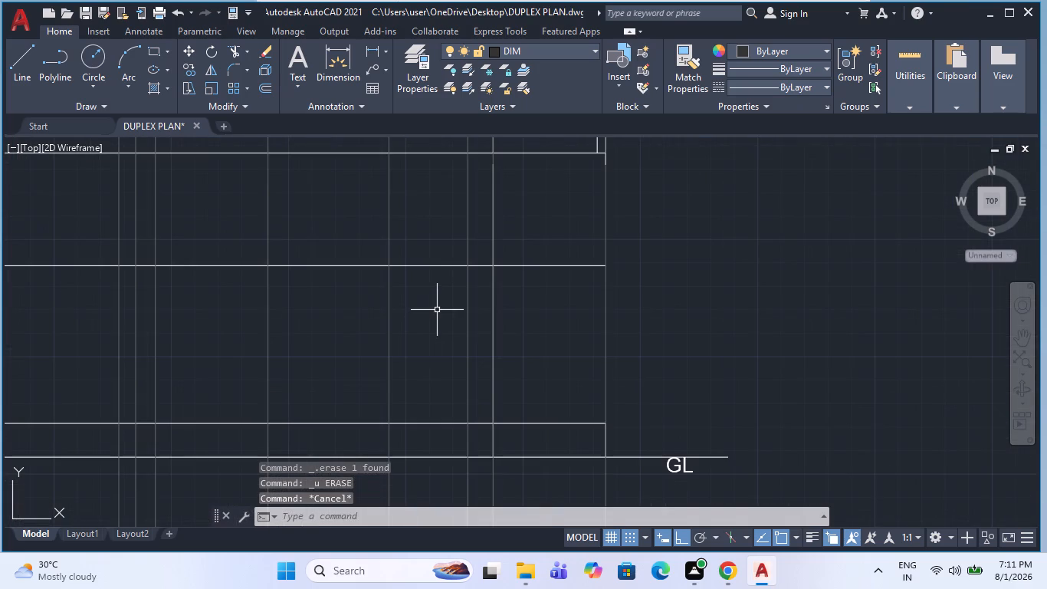
pyautogui.write('F')
pyautogui.press('space')
pyautogui.click(384, 327)
pyautogui.click(389, 322)
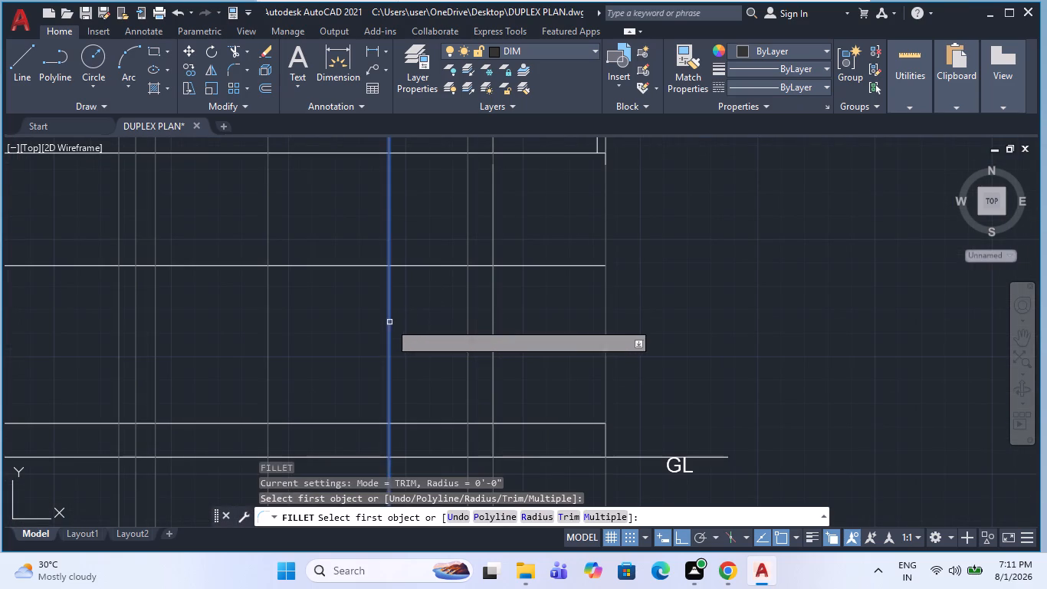
pyautogui.click(421, 264)
pyautogui.press('space')
pyautogui.click(435, 263)
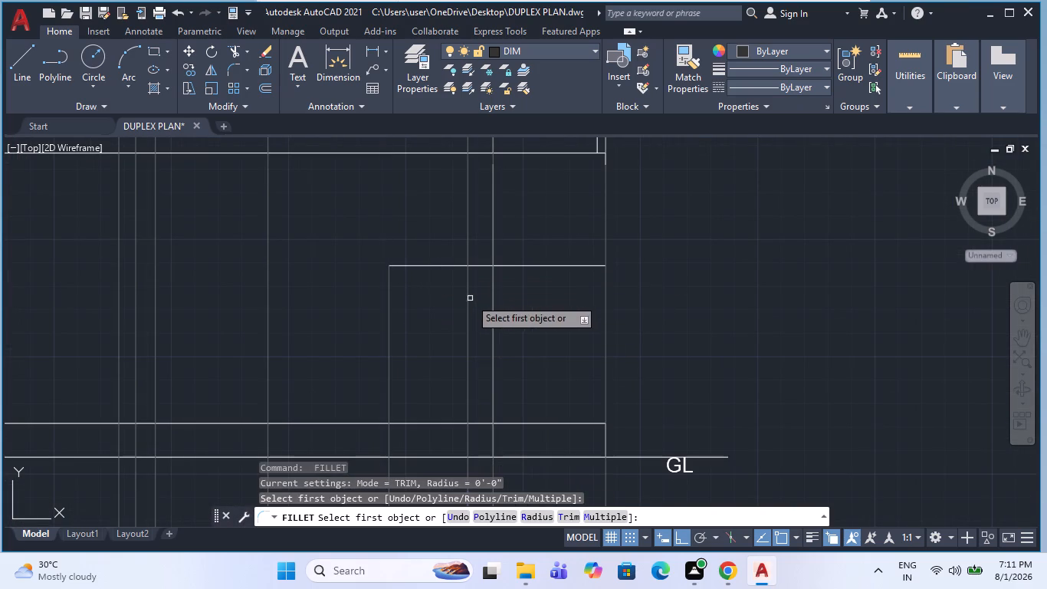
pyautogui.click(470, 298)
pyautogui.click(448, 267)
pyautogui.press('Escape')
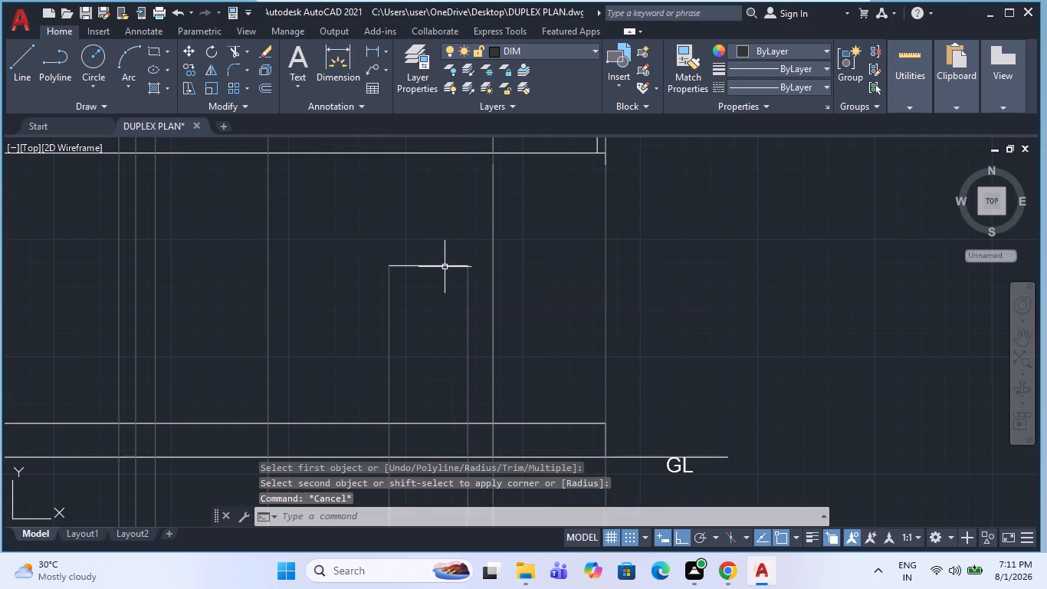
# Trim both M.D1 door jamb lines between the plinth line and the ground line in the elevation.
pyautogui.scroll(-2, 445, 267)
pyautogui.press('Escape')
pyautogui.scroll(2, 438, 347)
pyautogui.press('Escape')
pyautogui.press('t')
pyautogui.press('r')
pyautogui.press('space')
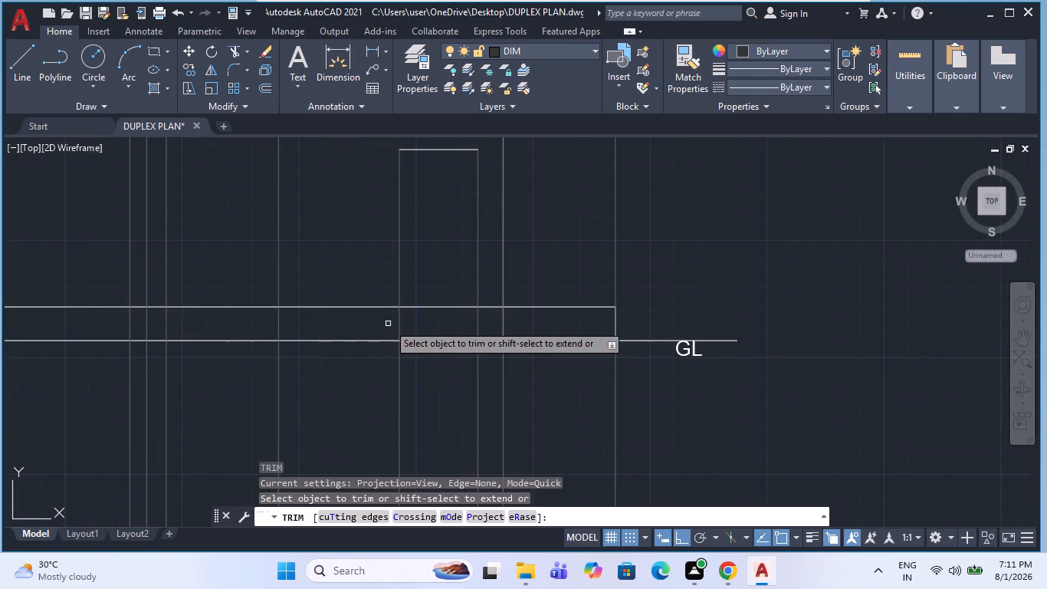
pyautogui.click(382, 324)
pyautogui.click(480, 324)
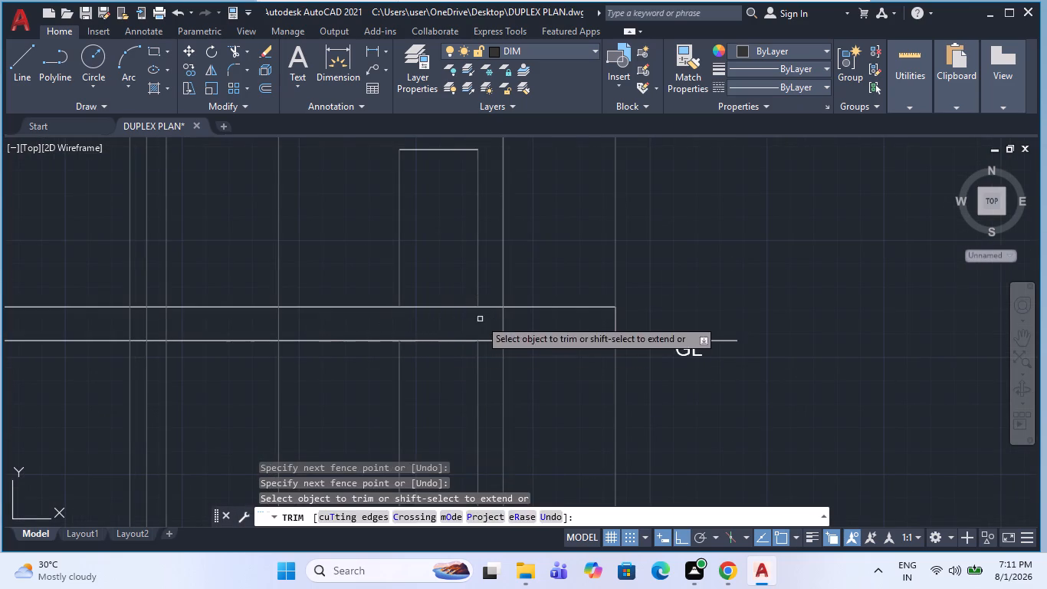
pyautogui.press('Escape')
# Draw a horizontal cutting line across all projection lines, between the elevation's ground line and the section's parapet.
pyautogui.scroll(-2, 480, 318)
pyautogui.press('Escape')
pyautogui.write('L')
pyautogui.press('space')
pyautogui.scroll(-1, 453, 318)
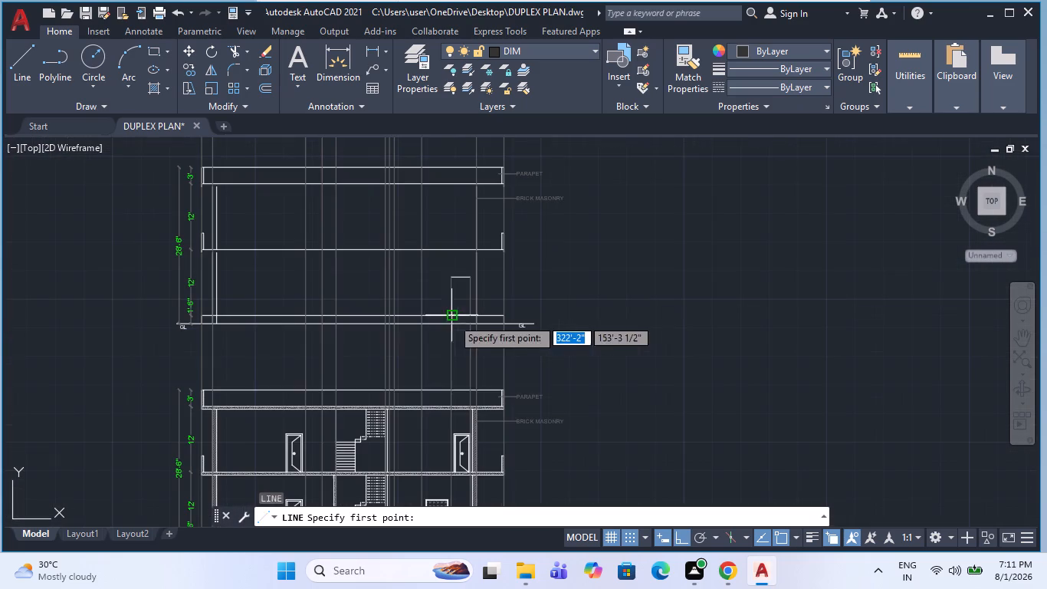
pyautogui.click(185, 354)
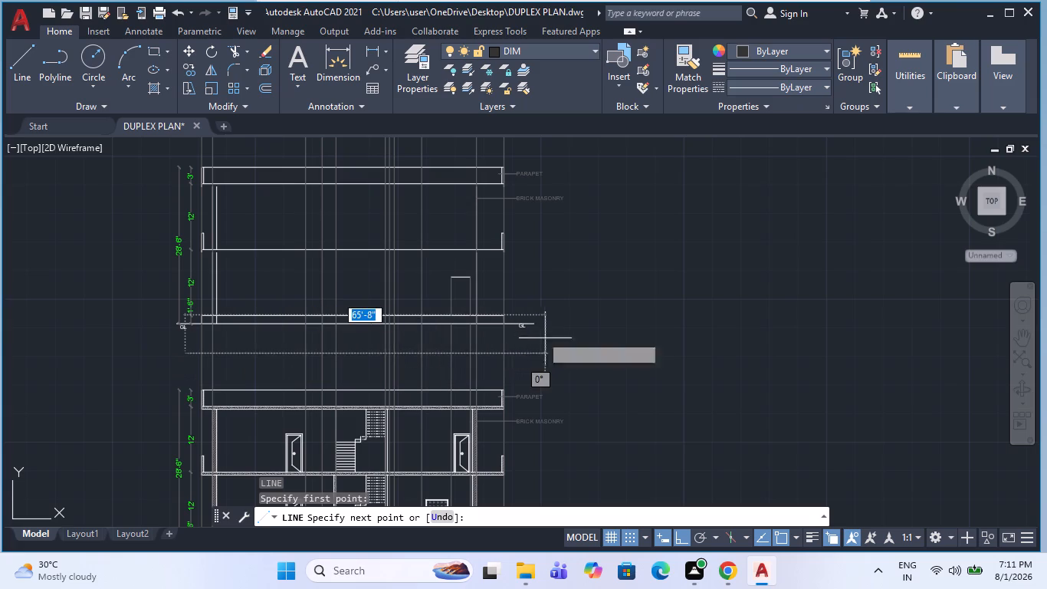
pyautogui.click(560, 351)
pyautogui.press('Escape')
# Trim the projection lines between the elevation's ground line and the horizontal cutting line.
pyautogui.write('TR')
pyautogui.press('space')
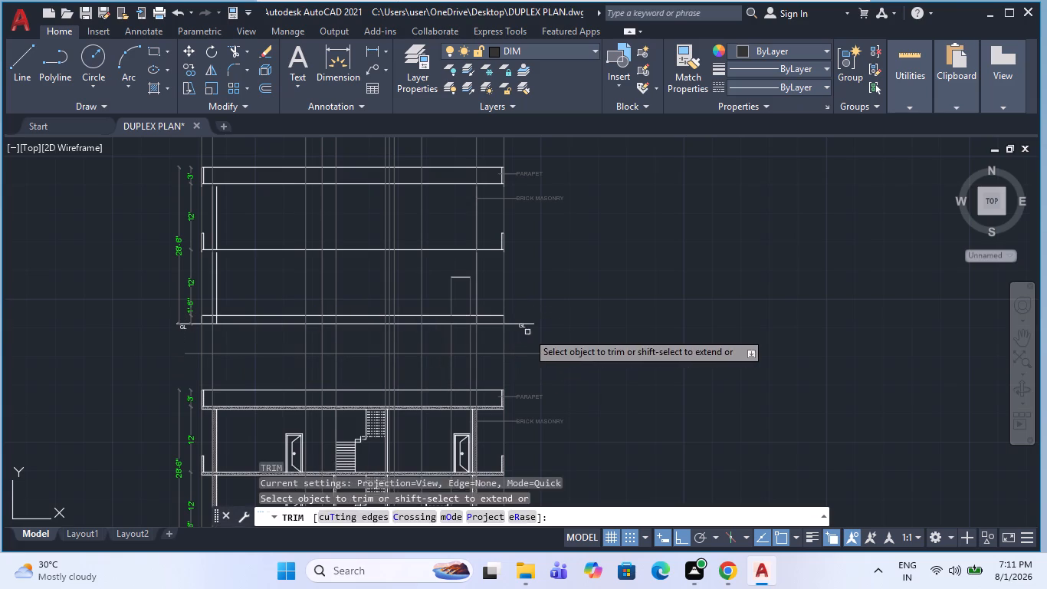
pyautogui.click(527, 332)
pyautogui.click(181, 345)
pyautogui.press('Escape')
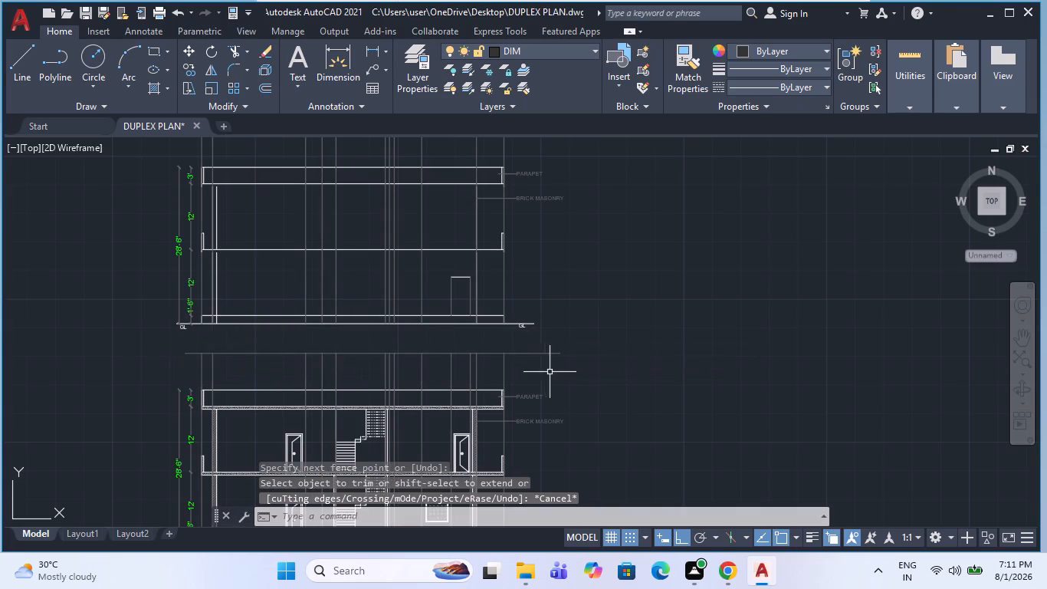
# Delete the horizontal cutting line together with the leftover projection lines running down through the section.
pyautogui.click(553, 373)
pyautogui.click(170, 352)
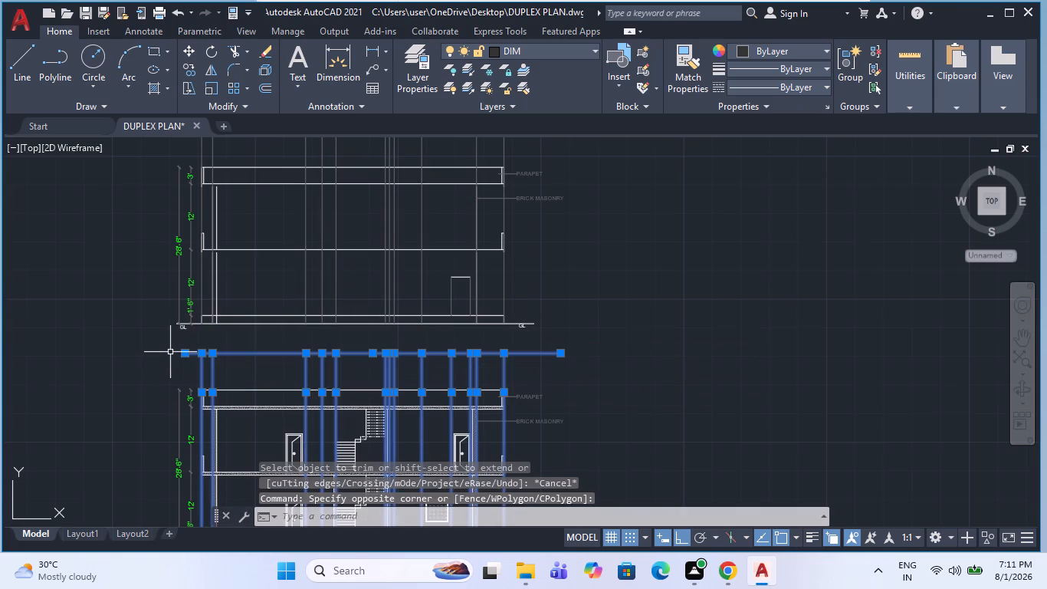
pyautogui.press('Delete')
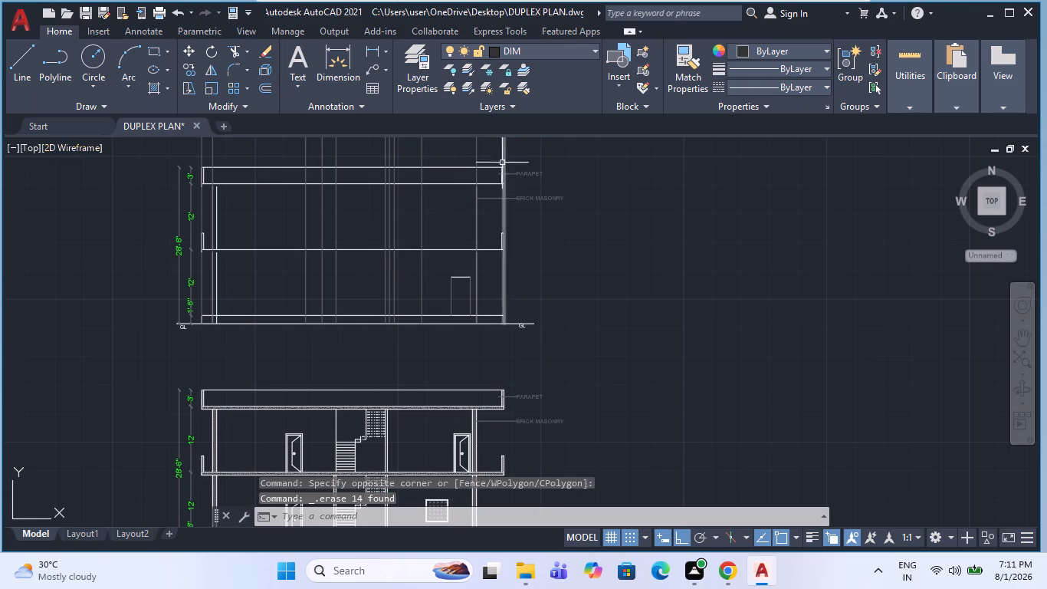
# Join the M.D1 door's head and two jamb lines into one polyline.
pyautogui.scroll(2, 443, 281)
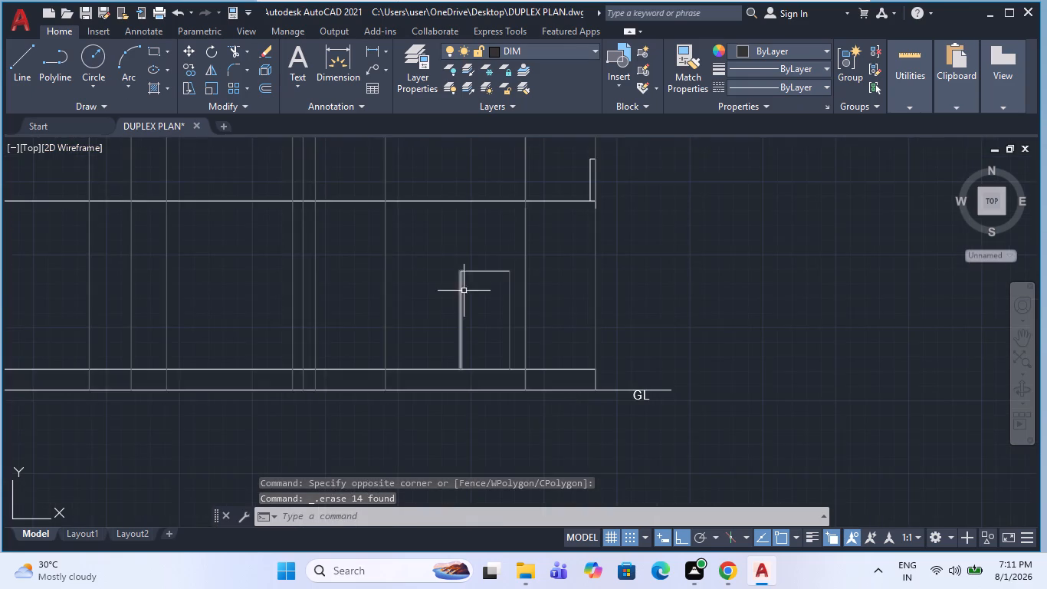
pyautogui.scroll(2, 497, 268)
pyautogui.click(532, 334)
pyautogui.click(382, 244)
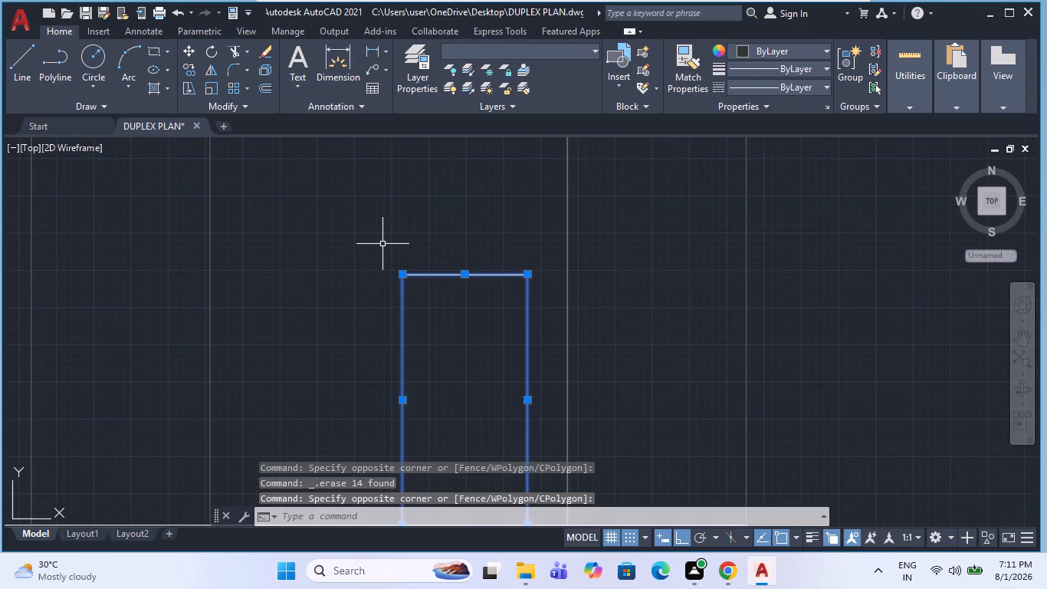
pyautogui.press('j')
pyautogui.press('space')
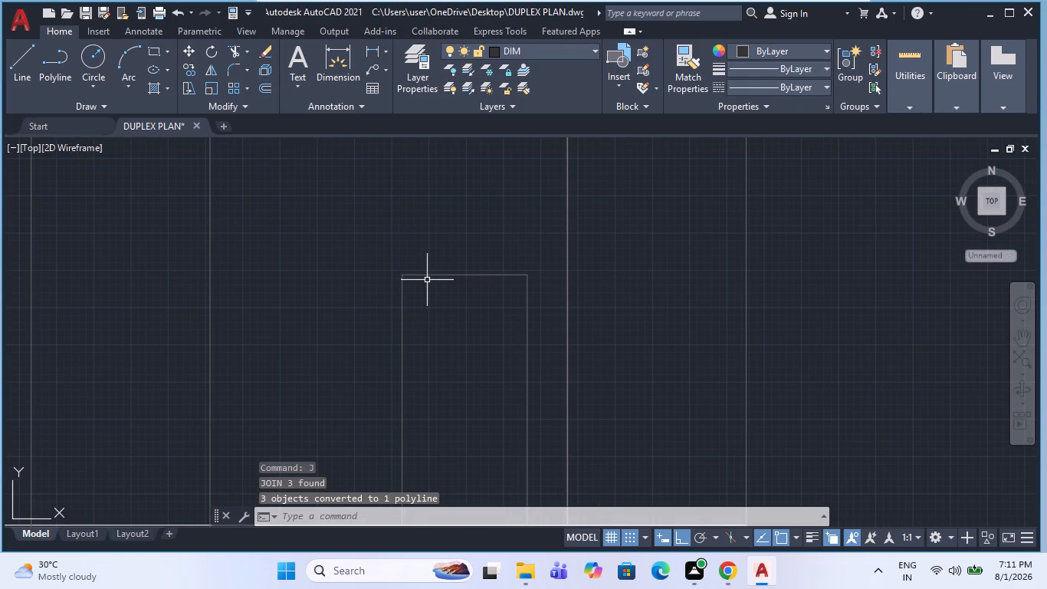
# Offset the M.D1 door outline 3" inward to form its frame.
pyautogui.write('O')
pyautogui.press('space')
pyautogui.write('3')
pyautogui.press('space')
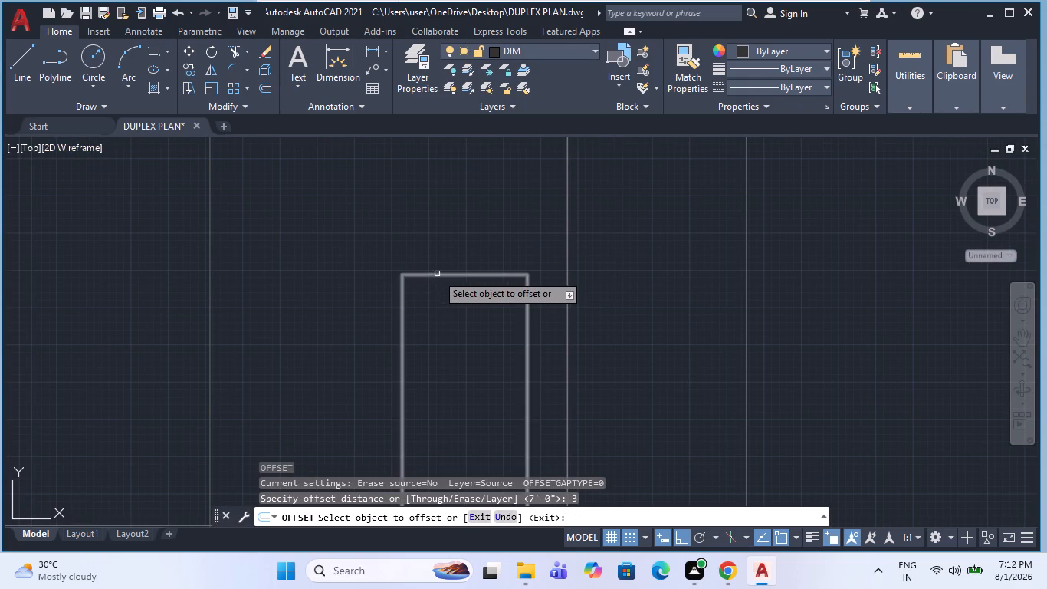
pyautogui.click(437, 274)
pyautogui.click(438, 336)
pyautogui.press('Escape')
# Draw a vertical line from the middle of the door's inner frame head down to the plinth to split the leaves.
pyautogui.scroll(-1, 465, 286)
pyautogui.press('l')
pyautogui.press('space')
pyautogui.scroll(1, 459, 308)
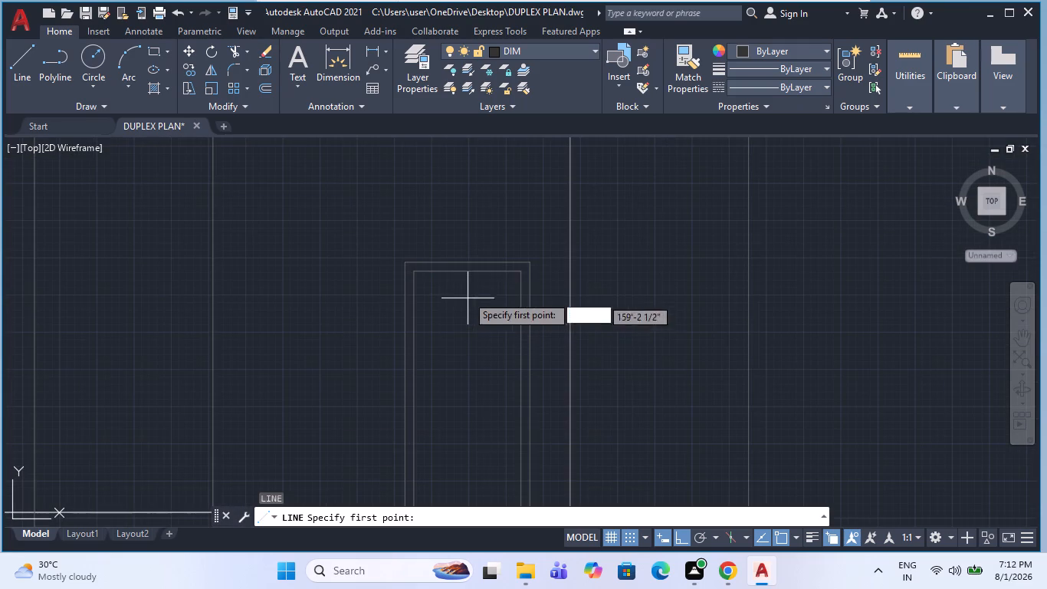
pyautogui.click(474, 269)
pyautogui.scroll(-2, 468, 296)
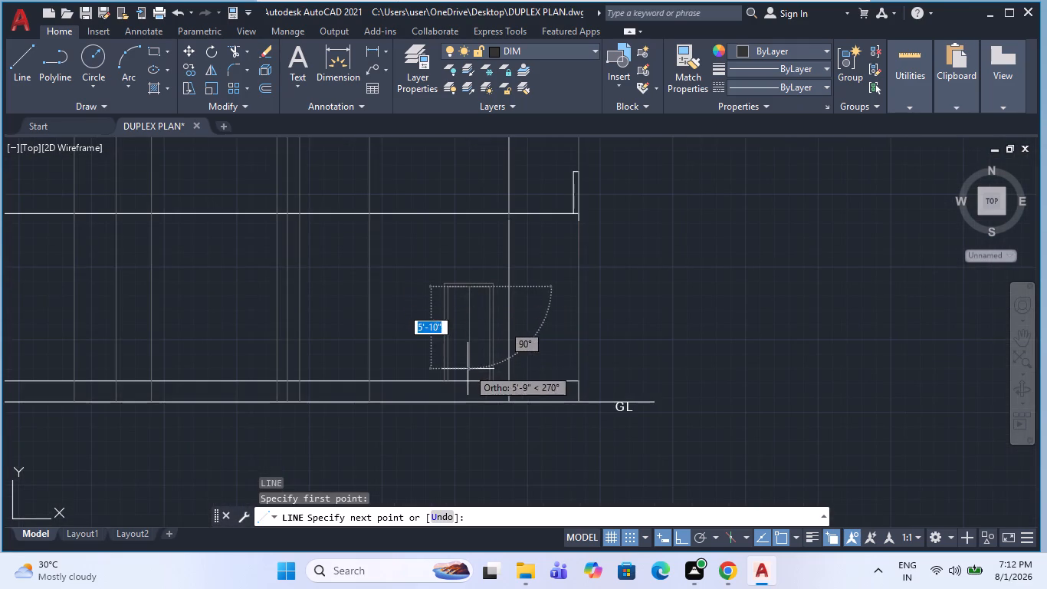
pyautogui.click(467, 377)
pyautogui.press('Escape')
# Examine the front openings on the ground floor plan, around the pooja and kitchen, against the elevation's projection lines.
pyautogui.scroll(-2, 481, 353)
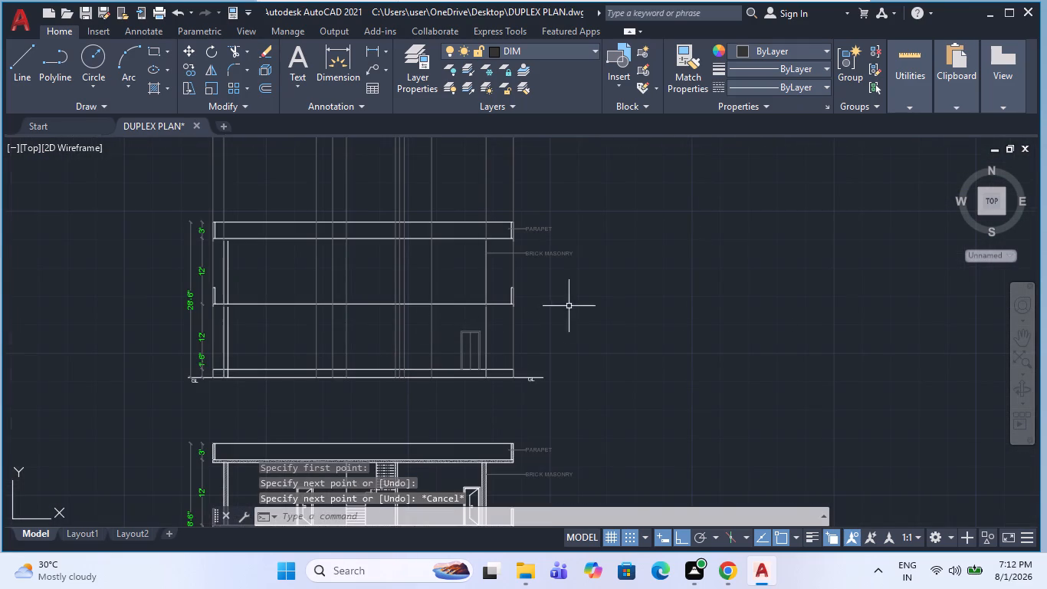
pyautogui.scroll(-2, 441, 252)
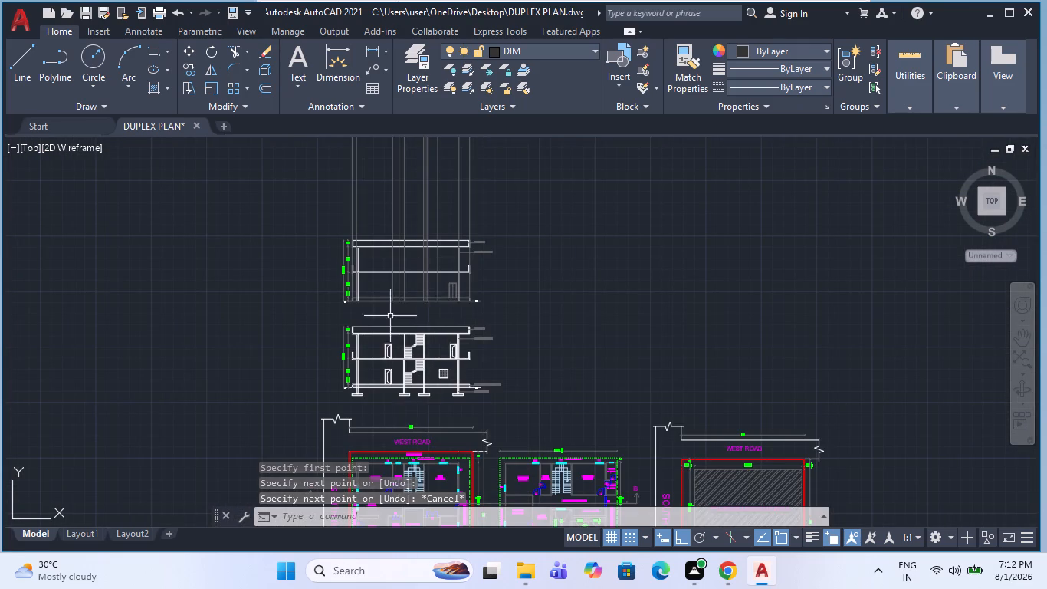
pyautogui.scroll(3, 391, 316)
pyautogui.scroll(-4, 414, 170)
pyautogui.scroll(4, 422, 318)
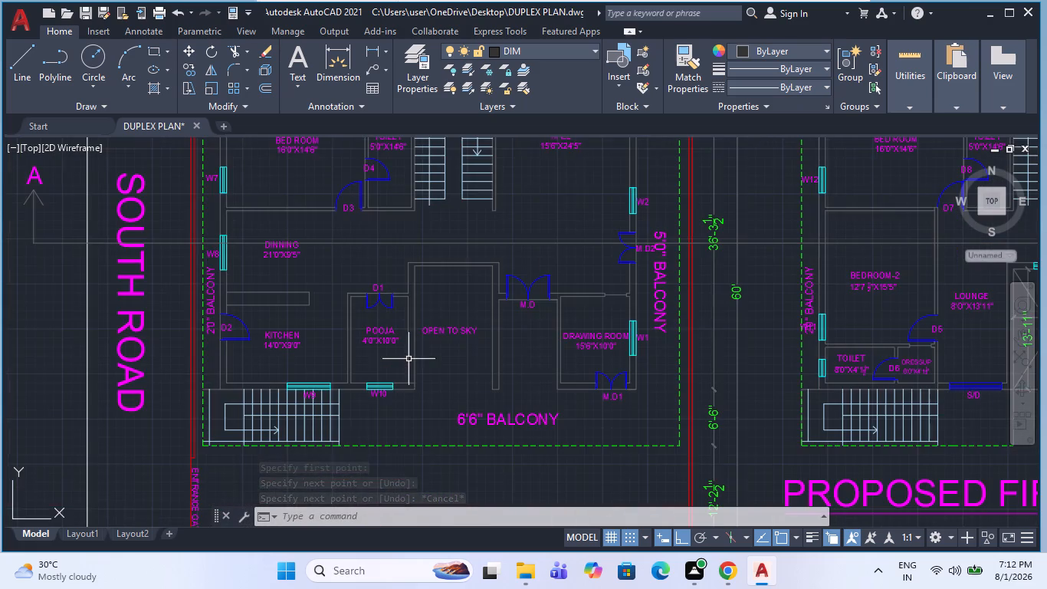
pyautogui.scroll(-3, 405, 366)
pyautogui.scroll(-2, 396, 262)
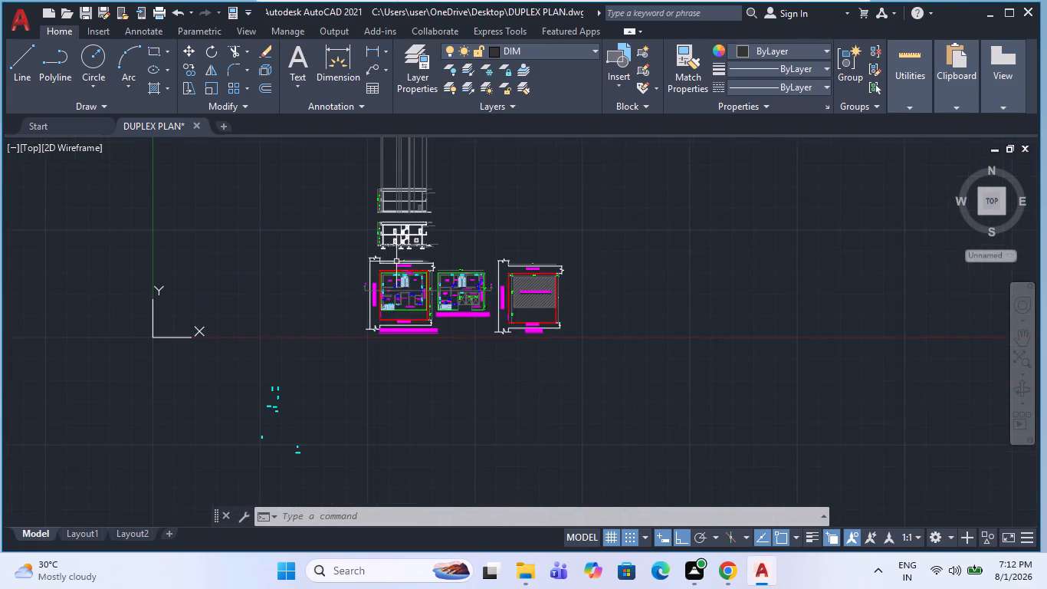
pyautogui.scroll(6, 402, 211)
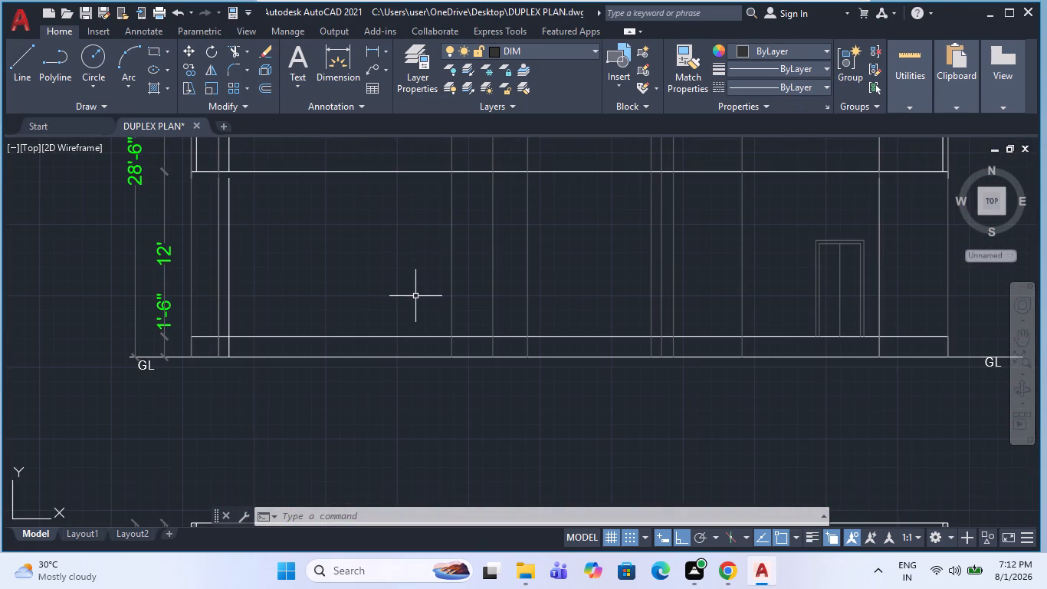
# Offset the elevation's plinth line 7' upward as the lintel level line.
pyautogui.write('O')
pyautogui.press('space')
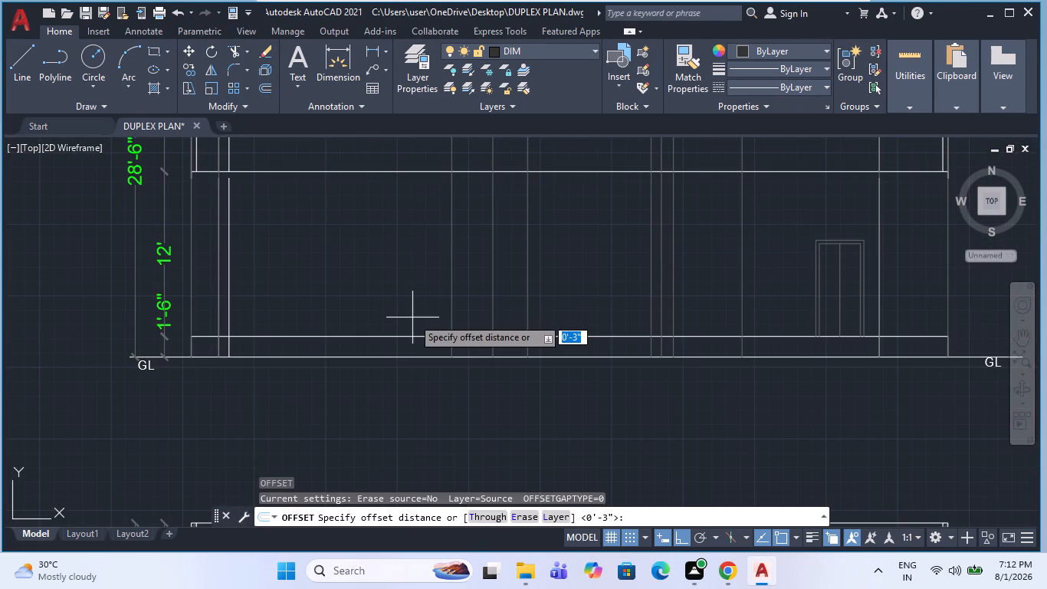
pyautogui.write("7'")
pyautogui.press('Return')
pyautogui.click(405, 337)
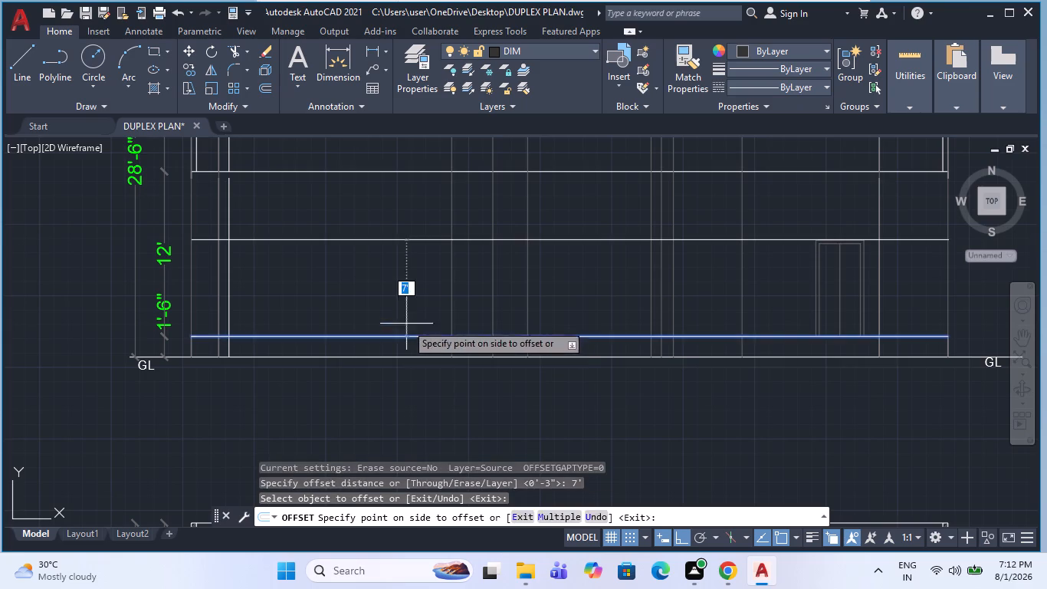
pyautogui.click(409, 307)
pyautogui.press('Escape')
# Draw a 3' by 3' rectangle for window W10, hanging from the 7' line between its projection lines.
pyautogui.scroll(-1, 410, 278)
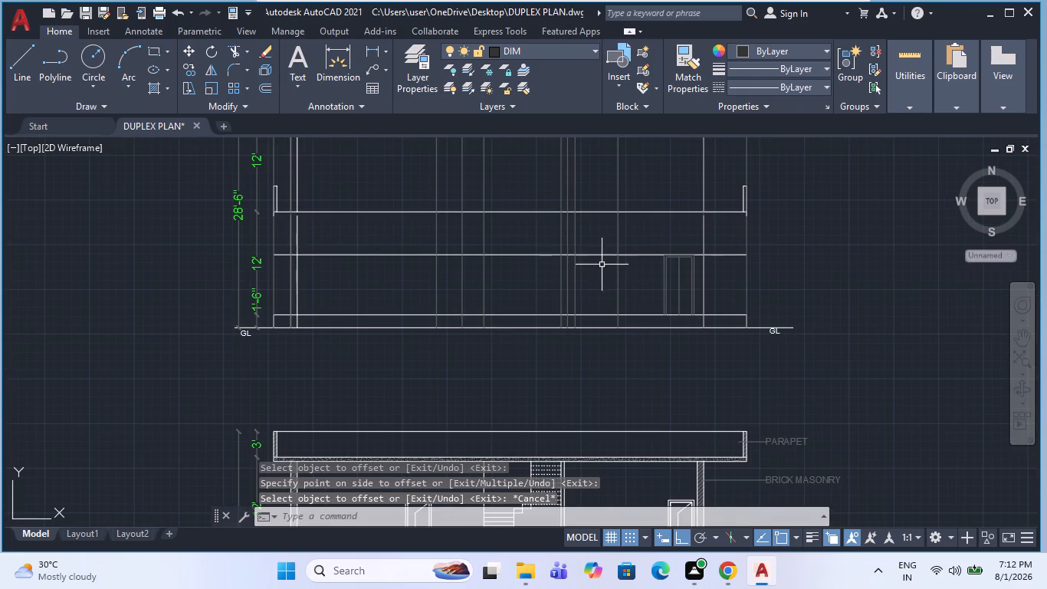
pyautogui.scroll(2, 691, 272)
pyautogui.scroll(-1, 451, 303)
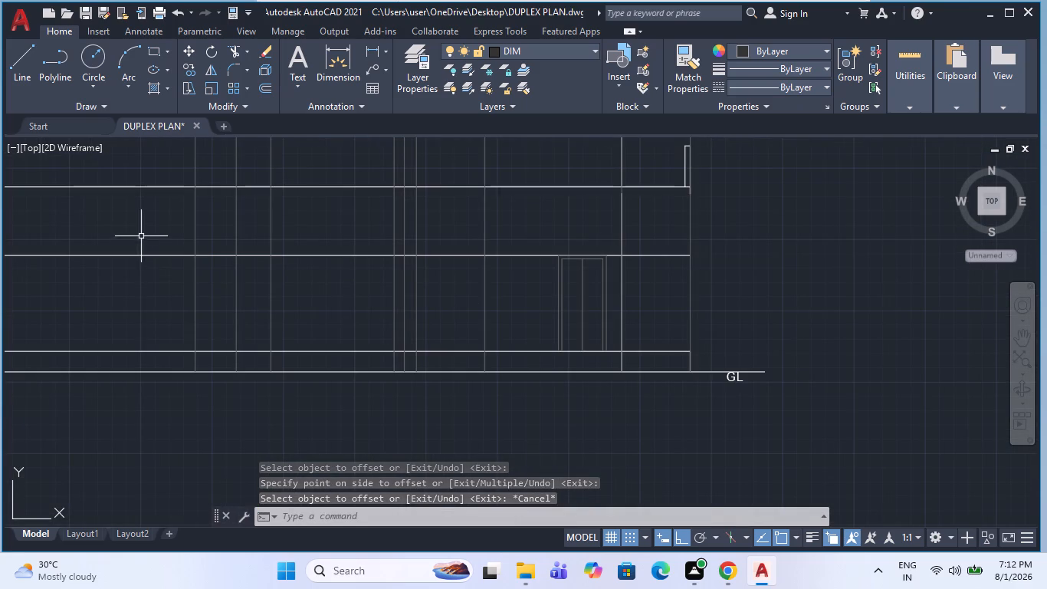
pyautogui.write('REC')
pyautogui.press('space')
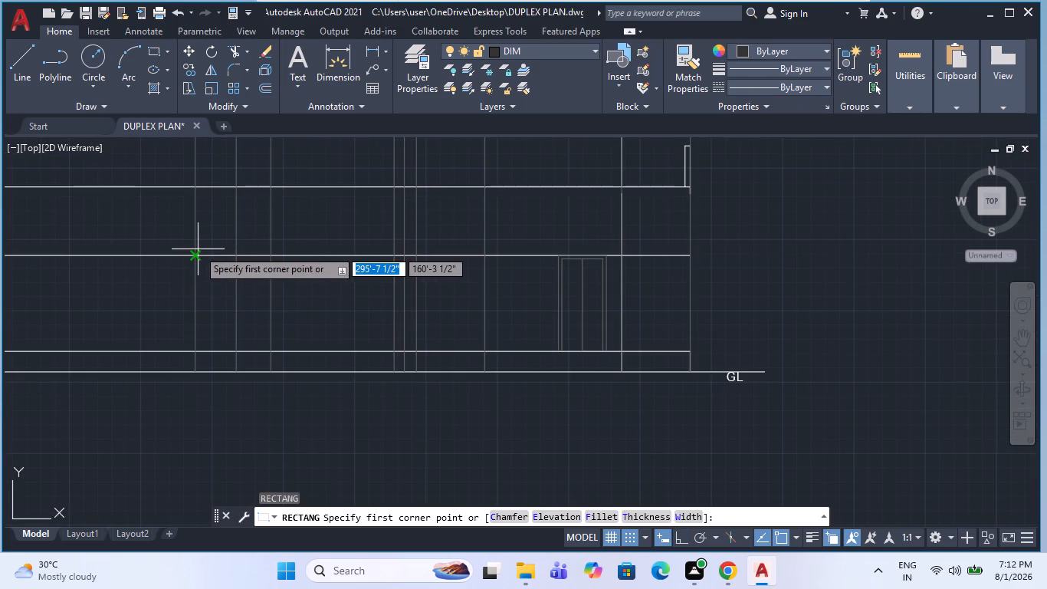
pyautogui.click(198, 249)
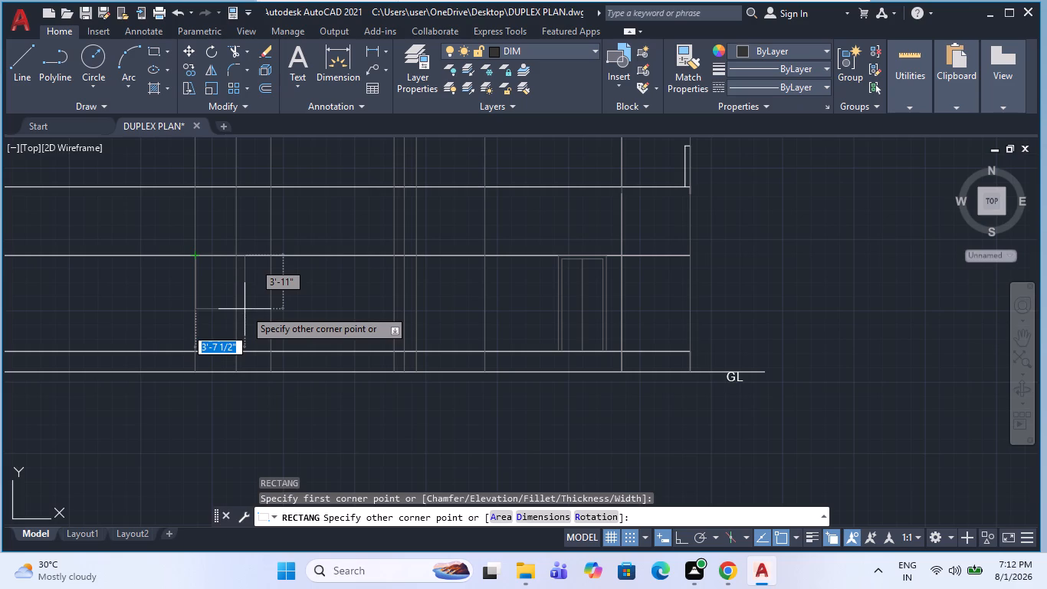
pyautogui.write('D')
pyautogui.press('space')
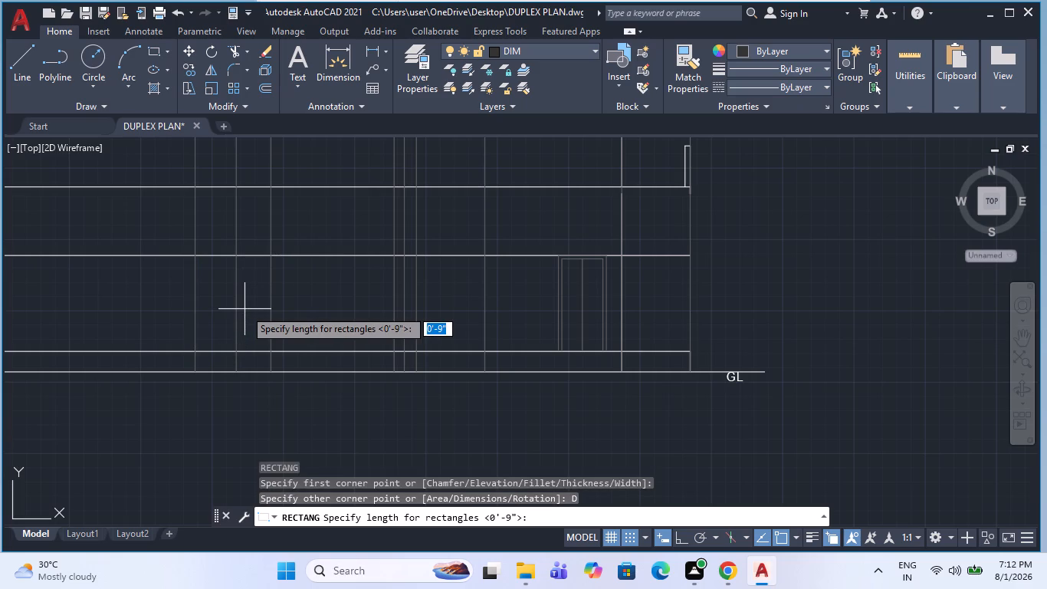
pyautogui.write("3'")
pyautogui.press('Return')
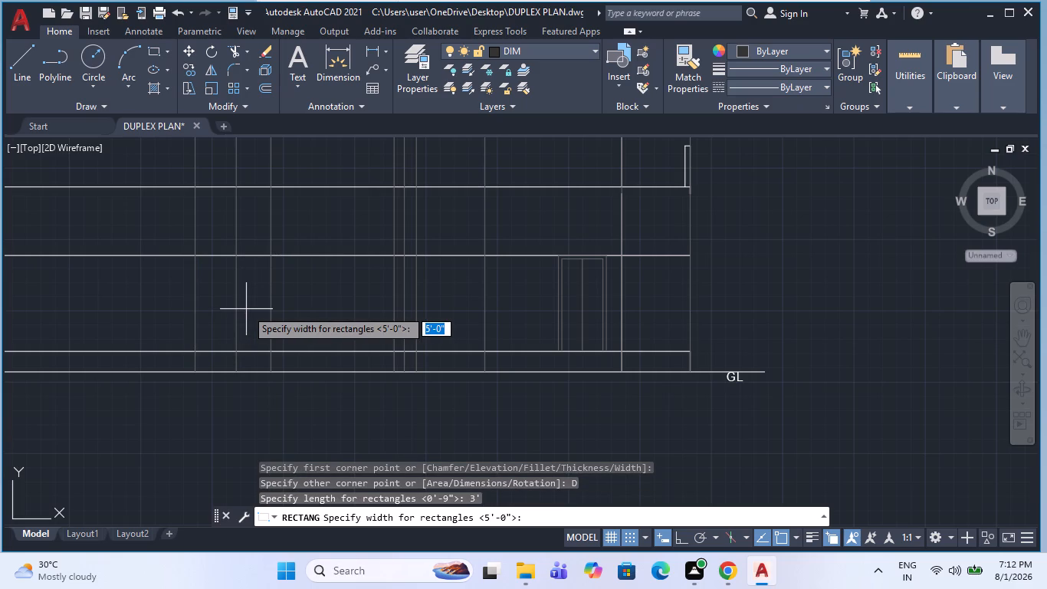
pyautogui.write("3'")
pyautogui.press('Return')
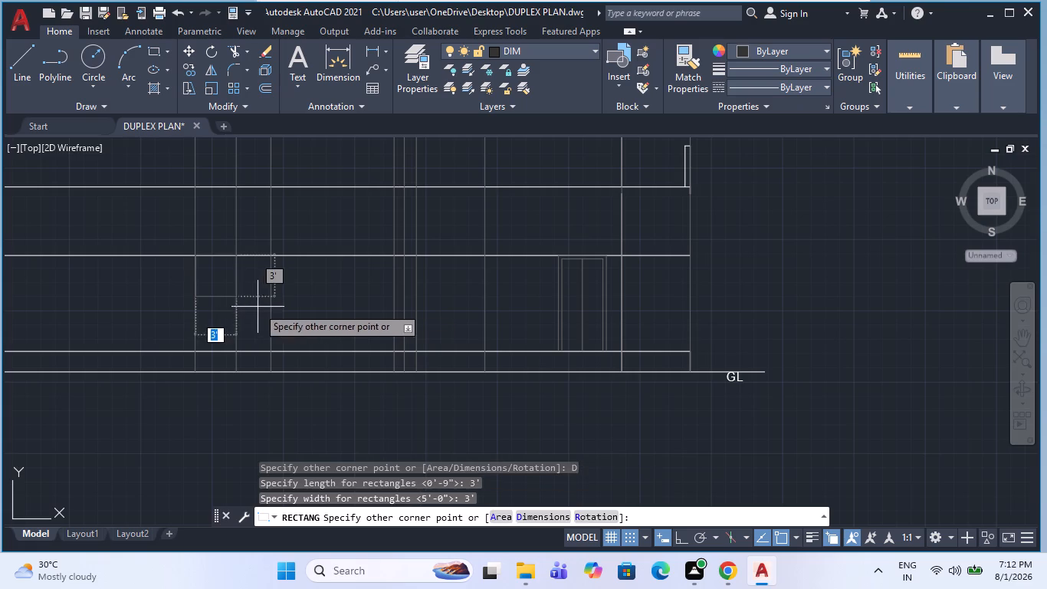
pyautogui.click(263, 304)
pyautogui.press('Escape')
pyautogui.scroll(2, 231, 291)
pyautogui.press('Escape')
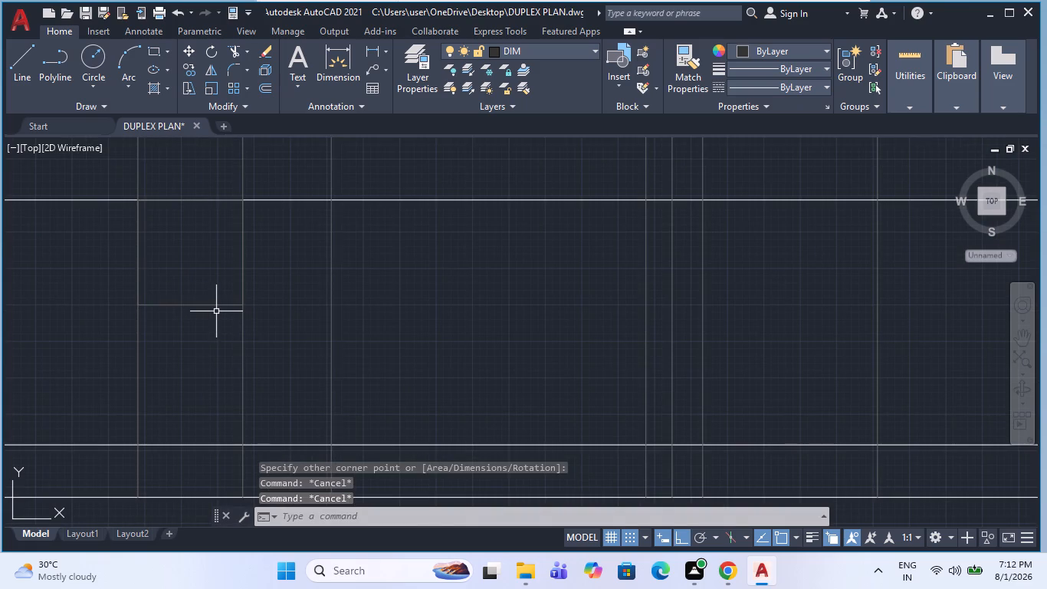
# Offset the W10 window rectangle 1" inward.
pyautogui.write('O 1')
pyautogui.press('space')
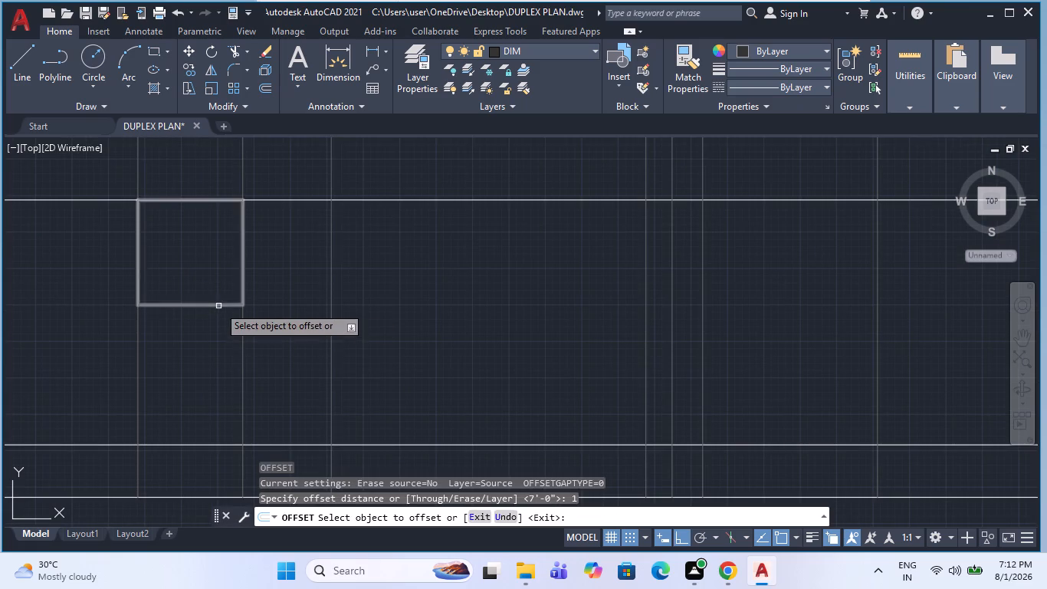
pyautogui.click(218, 306)
pyautogui.click(215, 257)
pyautogui.press('Escape')
pyautogui.scroll(-2, 257, 318)
pyautogui.press('Escape')
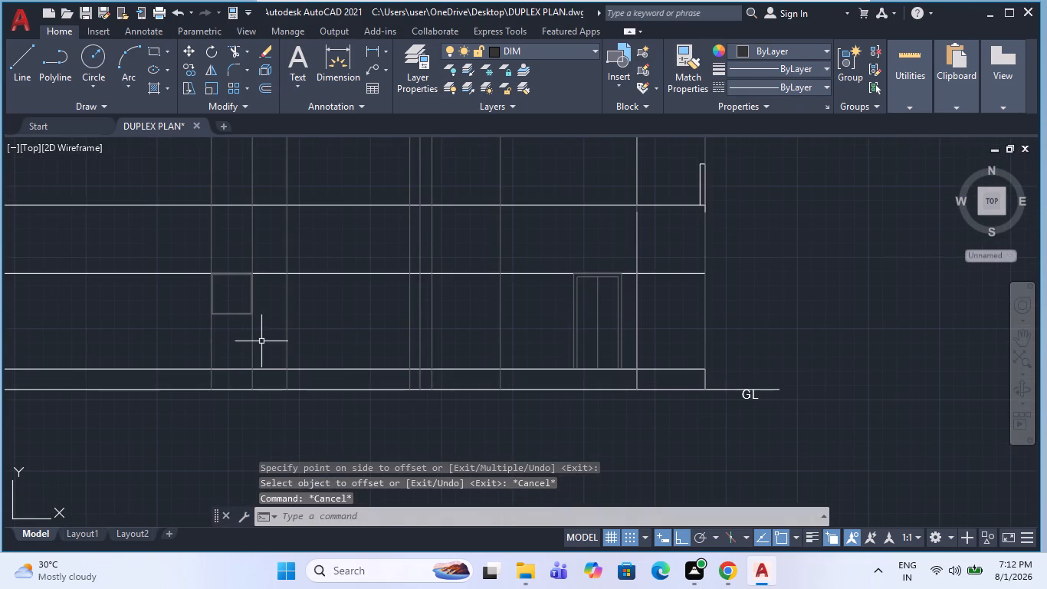
# Delete the two vertical projection lines of window W10.
pyautogui.click(262, 341)
pyautogui.click(179, 332)
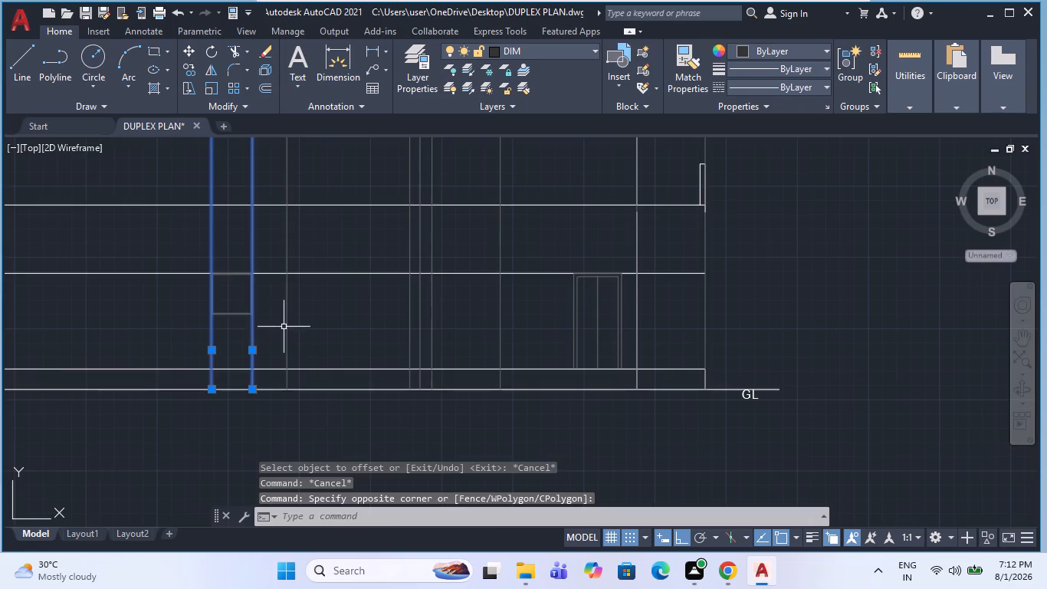
pyautogui.scroll(-2, 284, 327)
pyautogui.press('Delete')
pyautogui.scroll(2, 257, 325)
pyautogui.press('Escape')
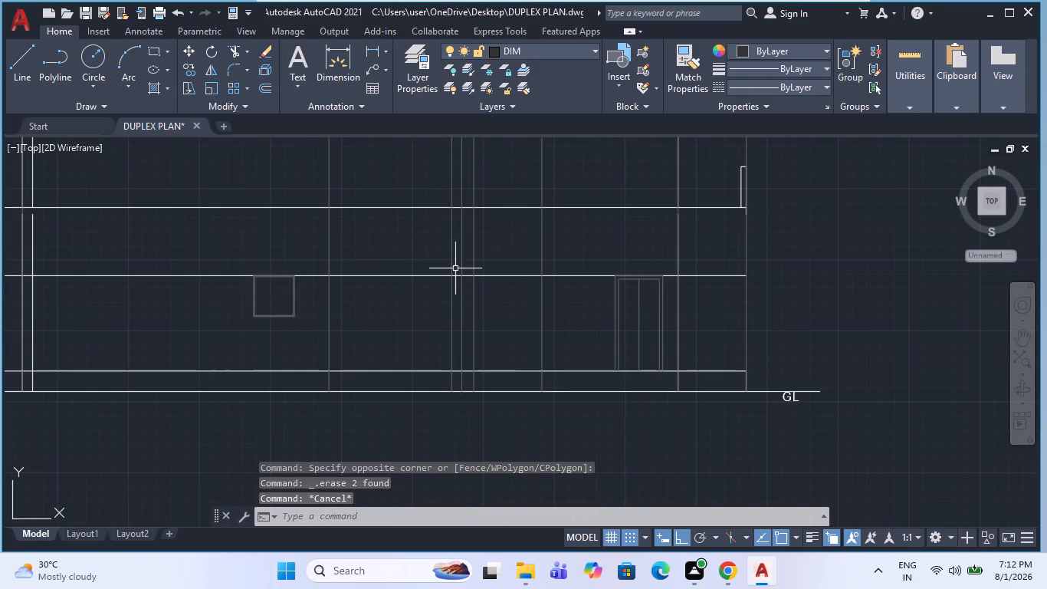
# Compare the ground floor plan's openings with the front elevation's remaining projection lines to identify the next opening.
pyautogui.scroll(-4, 487, 268)
pyautogui.scroll(-2, 464, 329)
pyautogui.scroll(2, 463, 389)
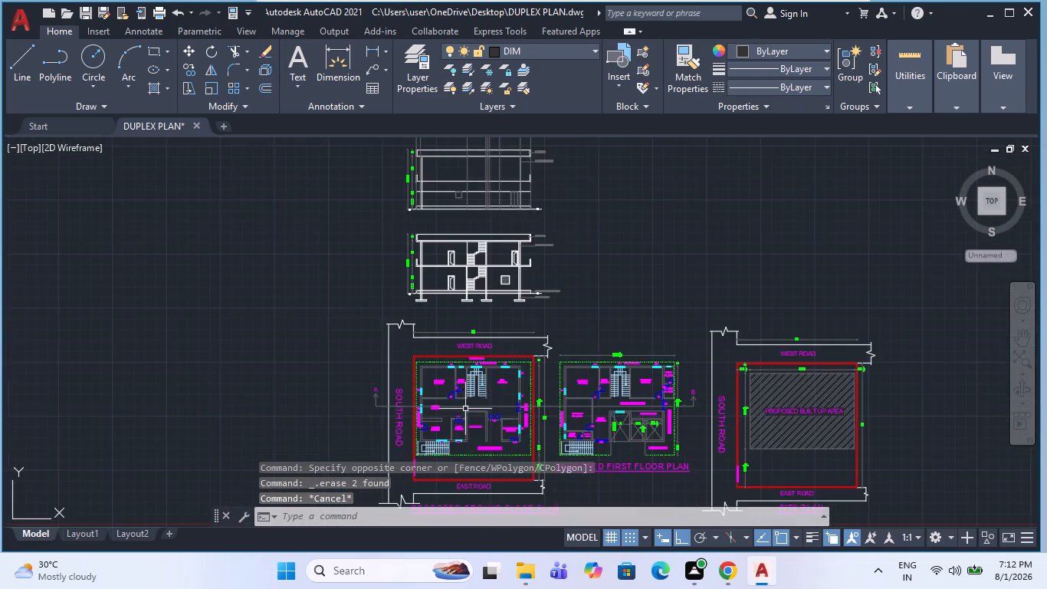
pyautogui.scroll(2, 481, 449)
pyautogui.scroll(-1, 484, 390)
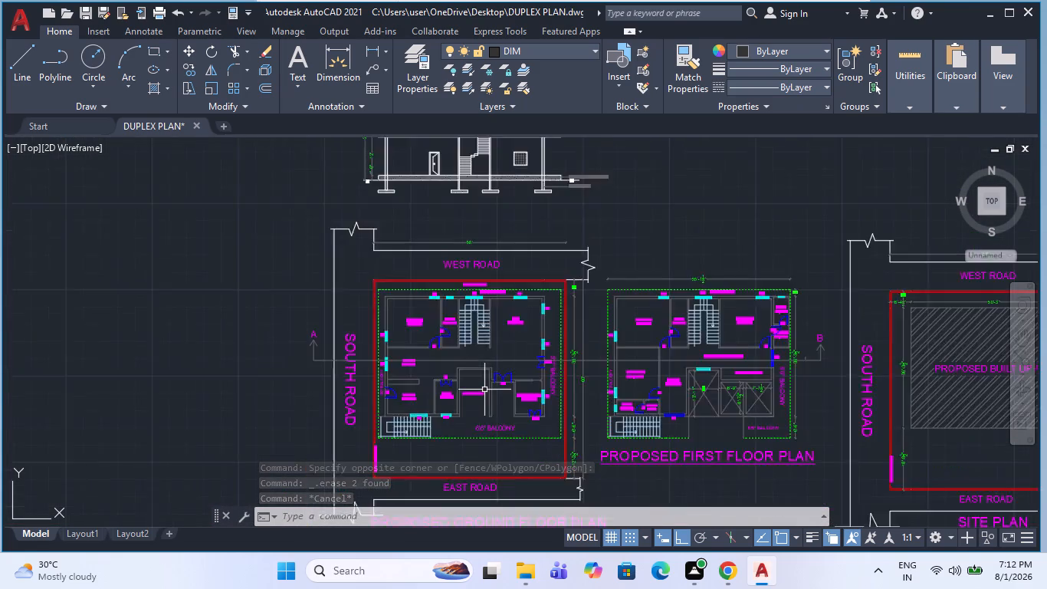
pyautogui.scroll(-1, 484, 390)
pyautogui.scroll(1, 488, 294)
pyautogui.scroll(-3, 491, 294)
pyautogui.scroll(3, 479, 226)
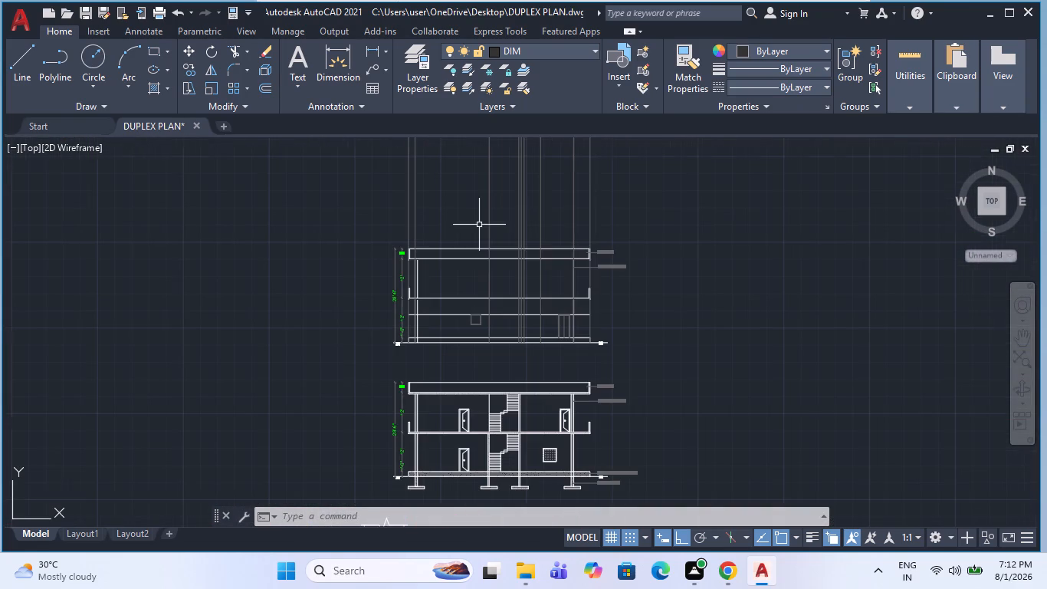
pyautogui.scroll(-3, 482, 206)
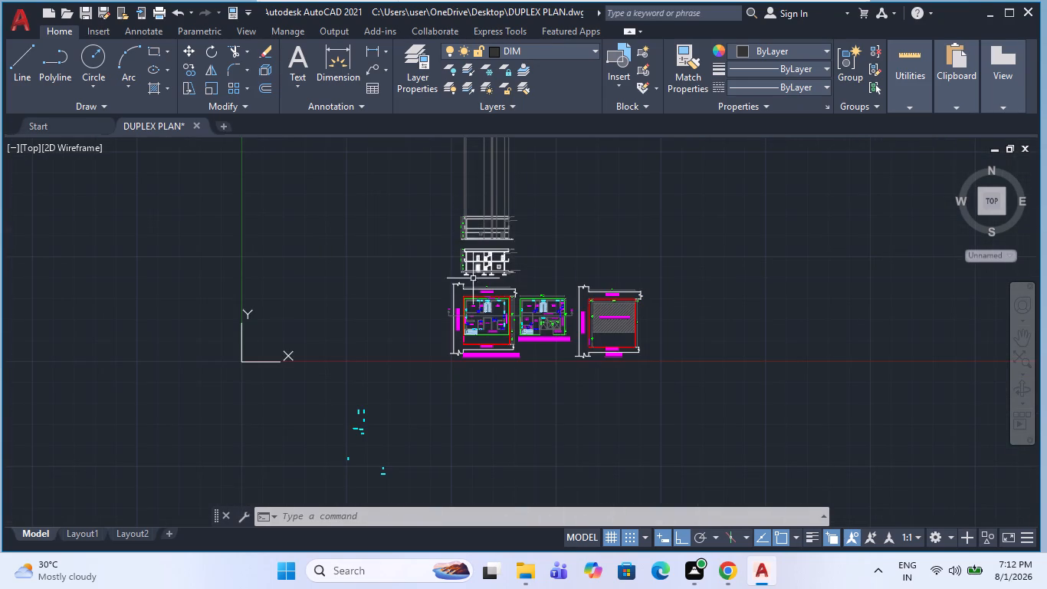
pyautogui.scroll(3, 501, 368)
pyautogui.moveTo(463, 271); pyautogui.dragTo(455, 340, button='middle')
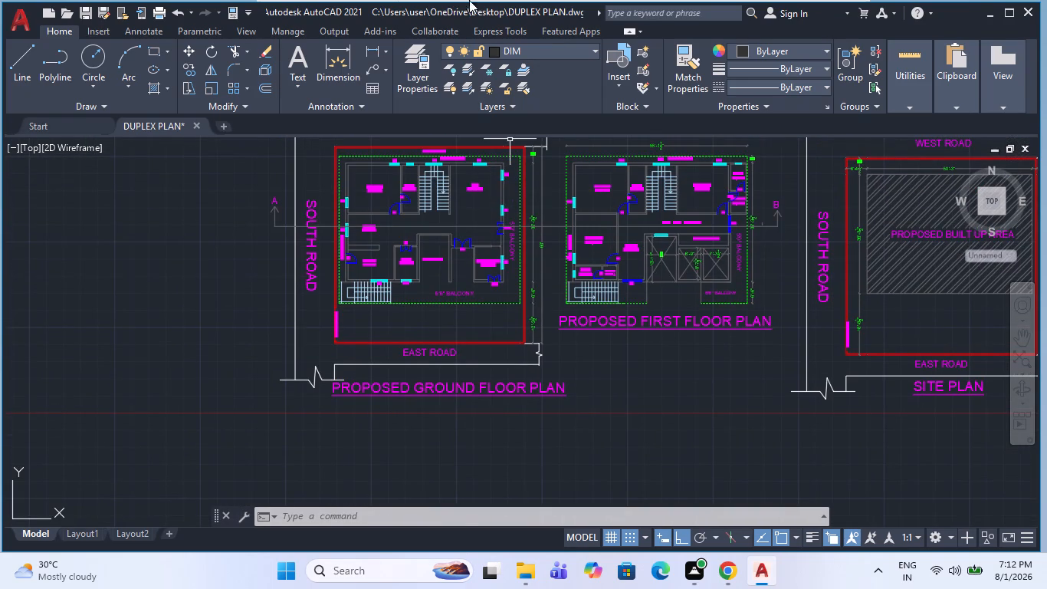
pyautogui.scroll(-1, 494, 344)
pyautogui.scroll(3, 471, 278)
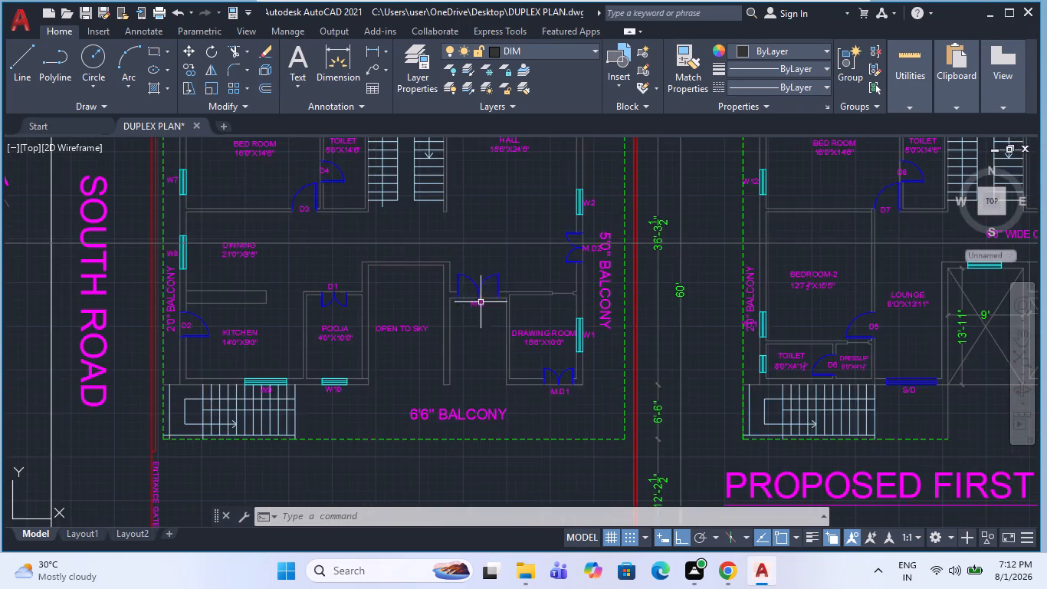
pyautogui.scroll(-4, 481, 346)
pyautogui.scroll(6, 476, 226)
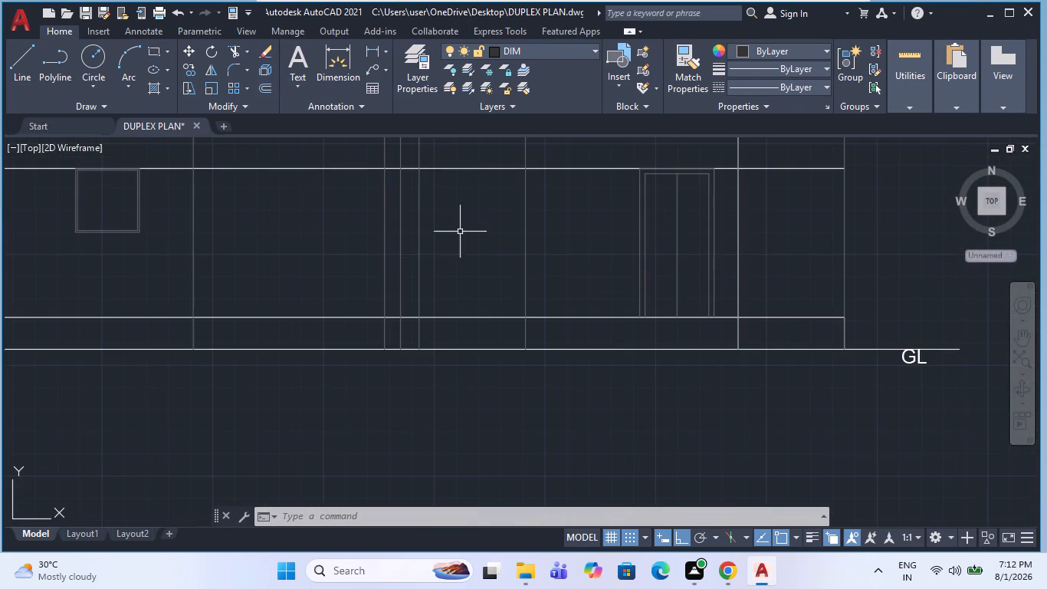
pyautogui.scroll(-1, 422, 297)
pyautogui.press('Escape')
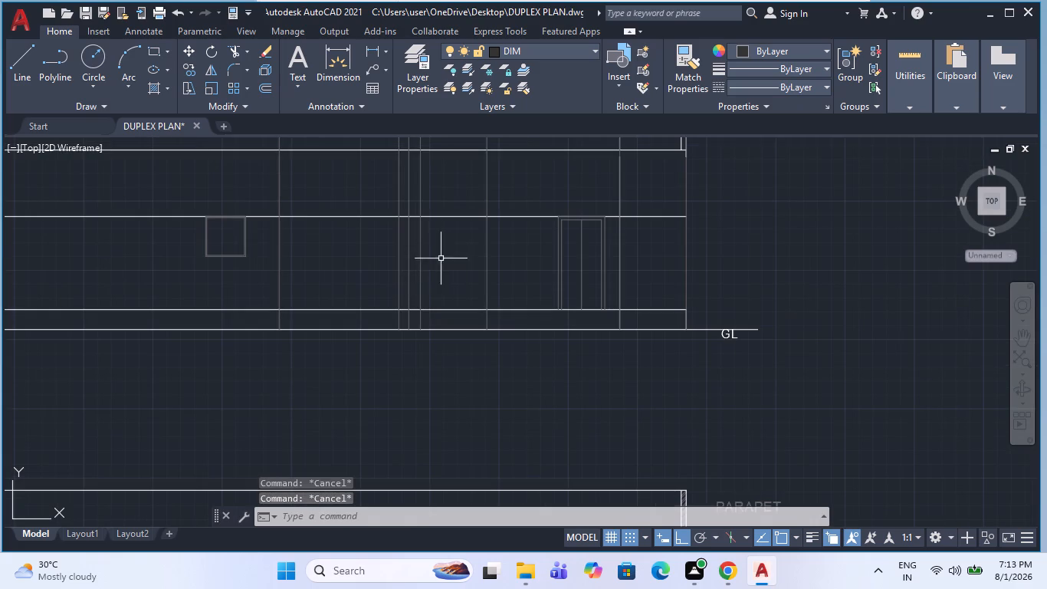
pyautogui.press('Escape')
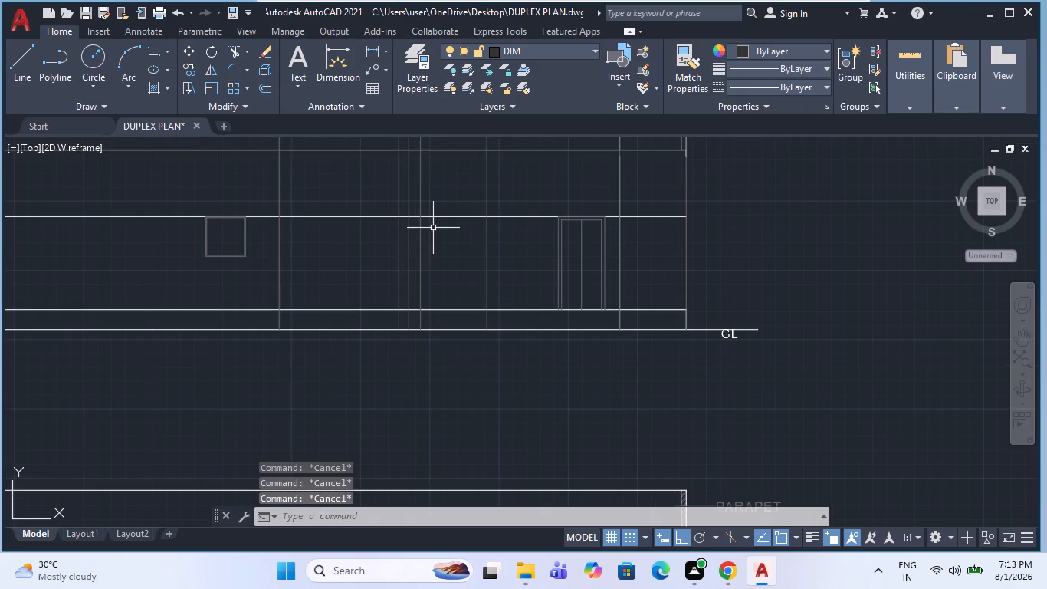
# Draw the middle door's three-sided outline, 5' wide, from the plinth line up to the 7' lintel line between its projection lines.
pyautogui.press('l')
pyautogui.press('space')
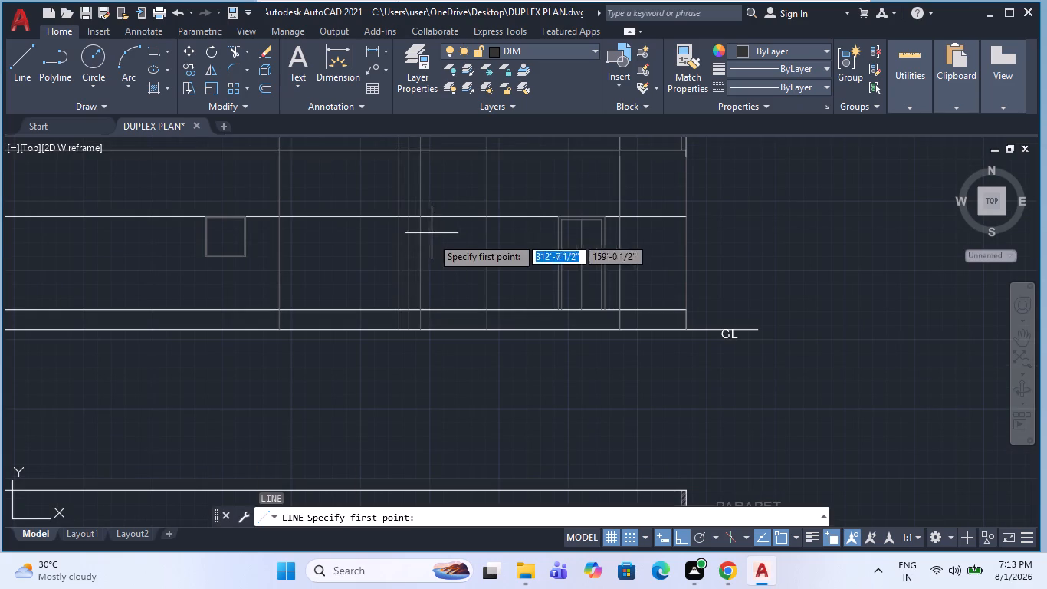
pyautogui.click(418, 308)
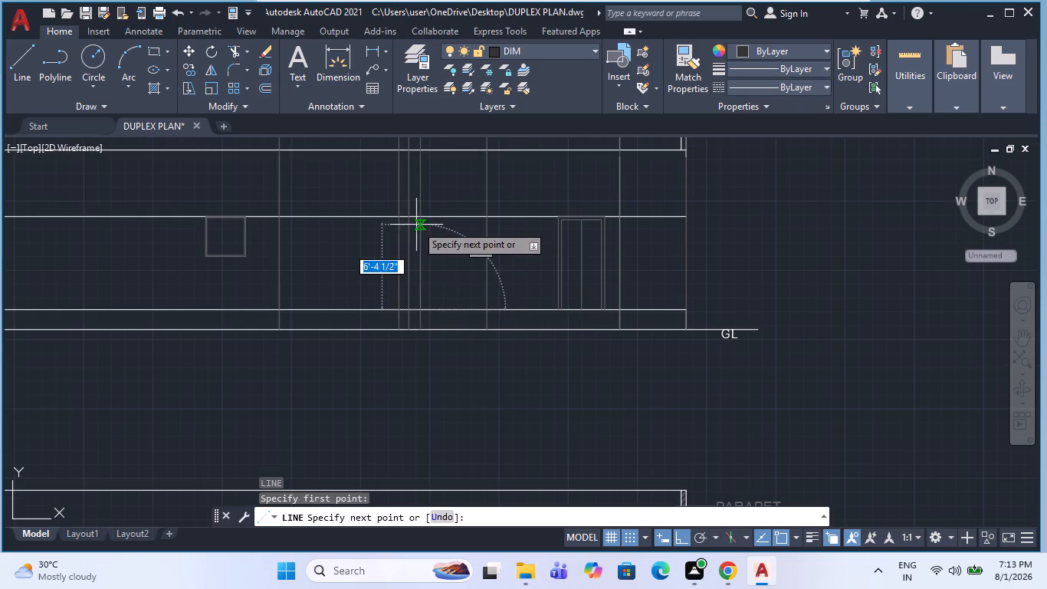
pyautogui.click(419, 220)
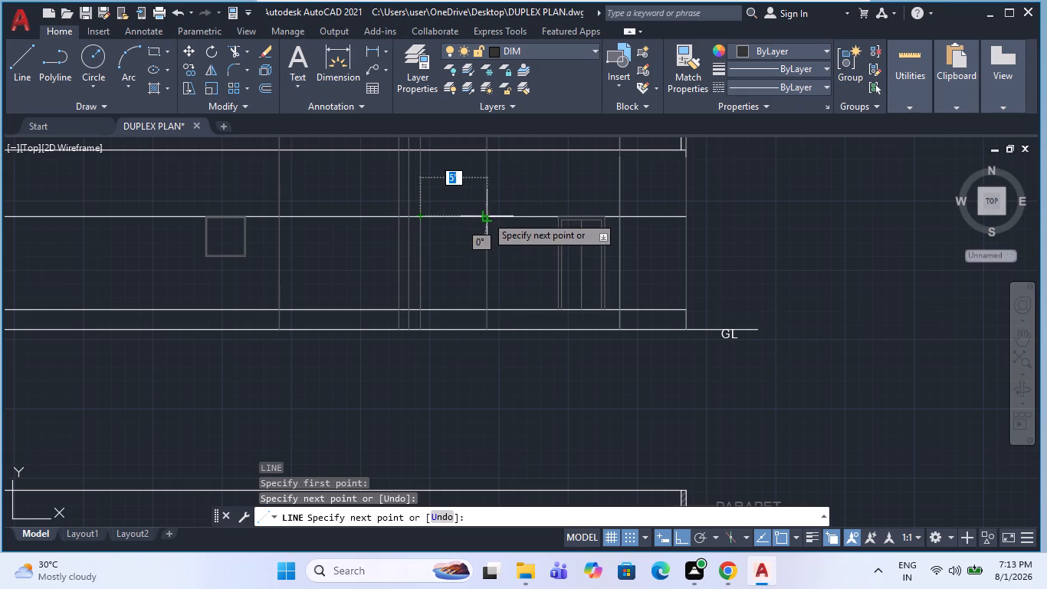
pyautogui.click(486, 216)
pyautogui.click(483, 311)
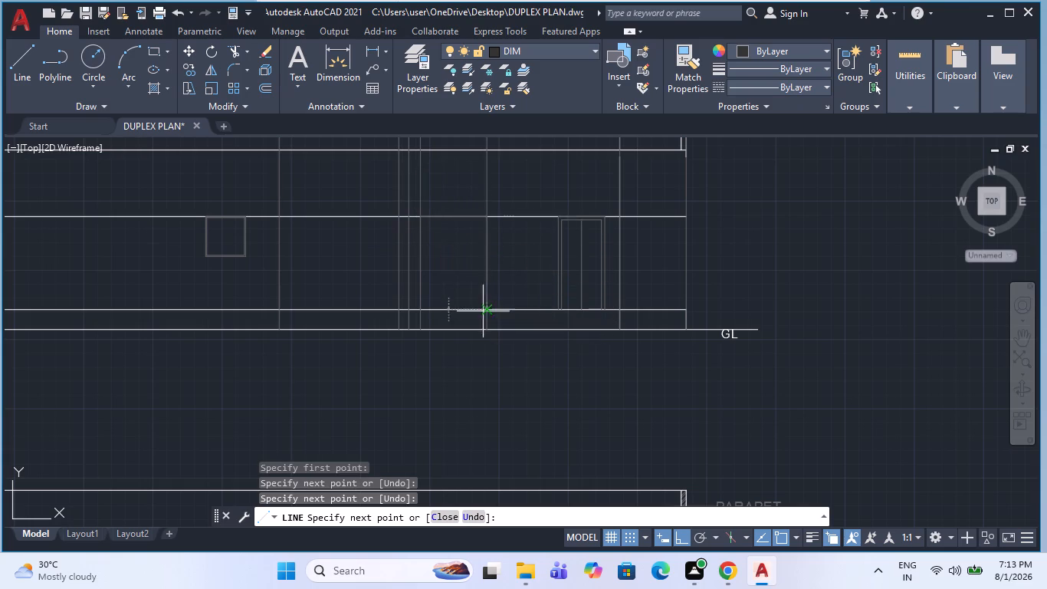
pyautogui.press('Escape')
pyautogui.scroll(-2, 481, 318)
pyautogui.press('Escape')
pyautogui.scroll(3, 478, 278)
pyautogui.press('Escape')
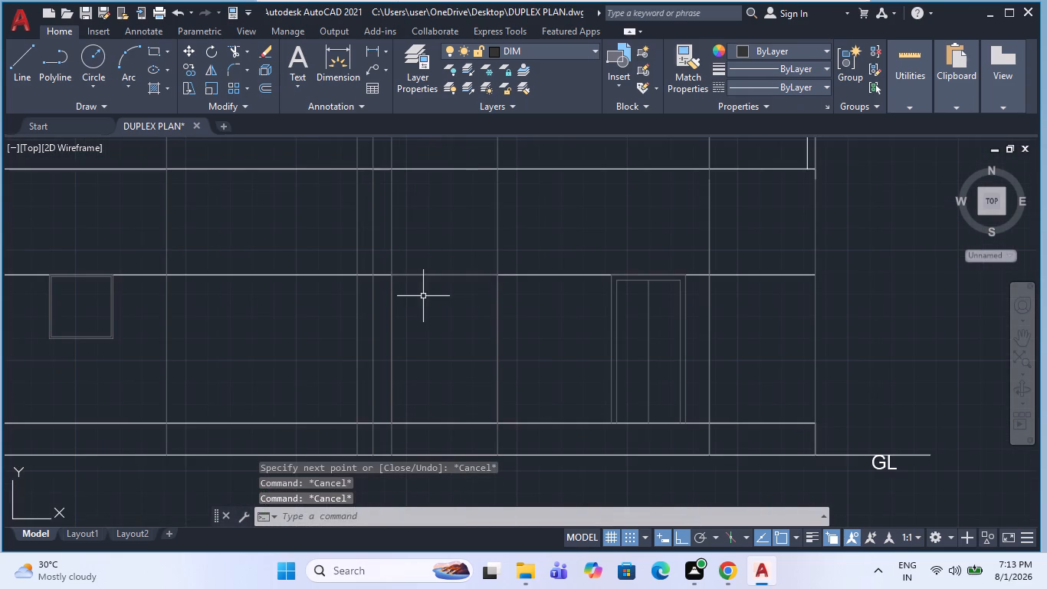
pyautogui.press('Escape')
# Delete the 7' lintel level line from the elevation.
pyautogui.scroll(-1, 416, 299)
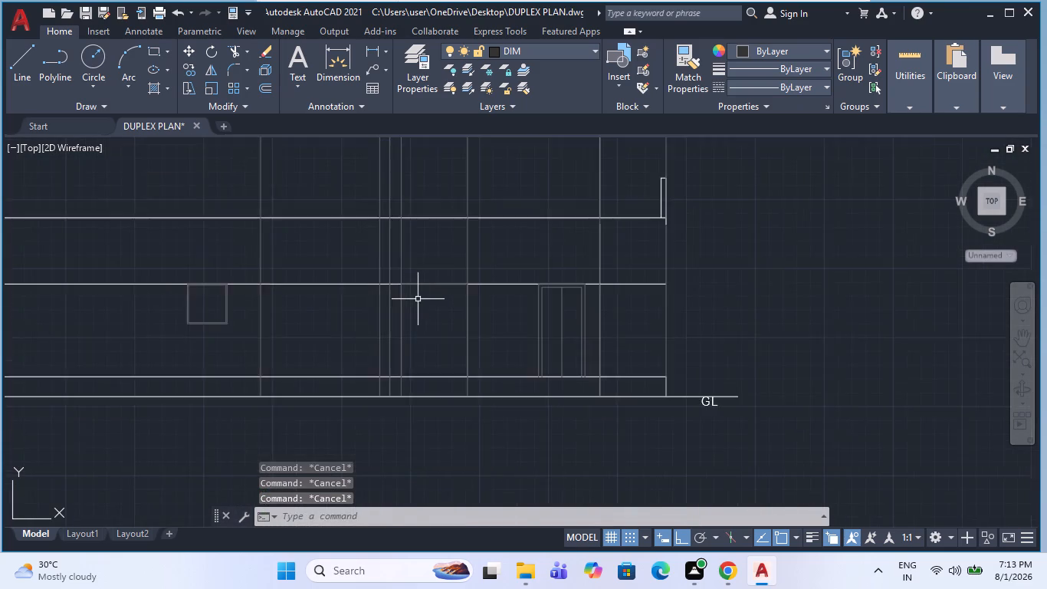
pyautogui.scroll(-1, 418, 299)
pyautogui.press('Escape')
pyautogui.click(350, 291)
pyautogui.press('Delete')
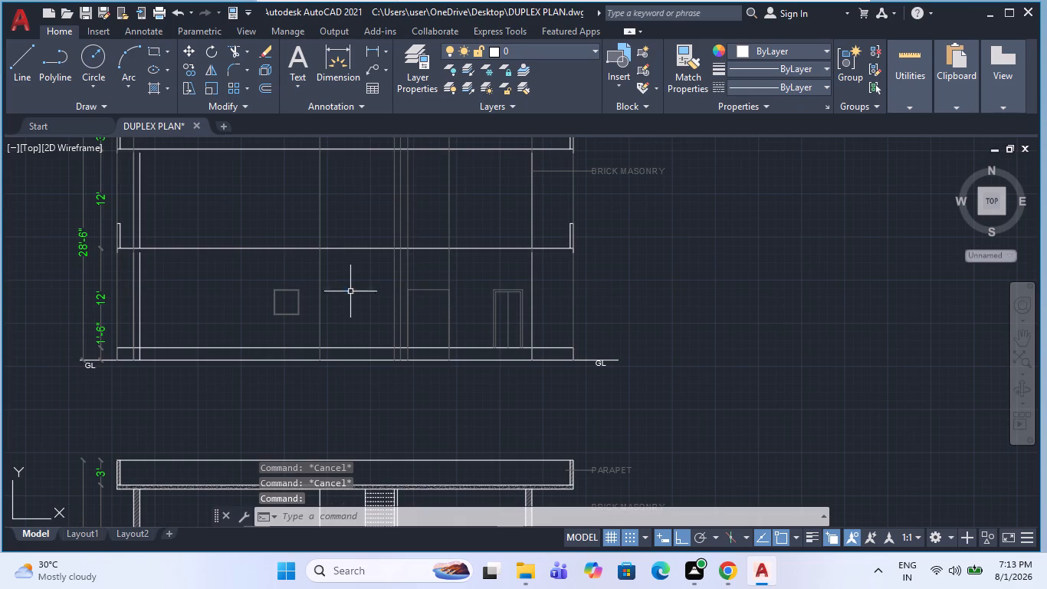
# Delete the two vertical projection lines of the 5' wide middle door.
pyautogui.scroll(1, 429, 306)
pyautogui.press('Escape')
pyautogui.scroll(2, 440, 291)
pyautogui.press('Escape')
pyautogui.scroll(-2, 458, 293)
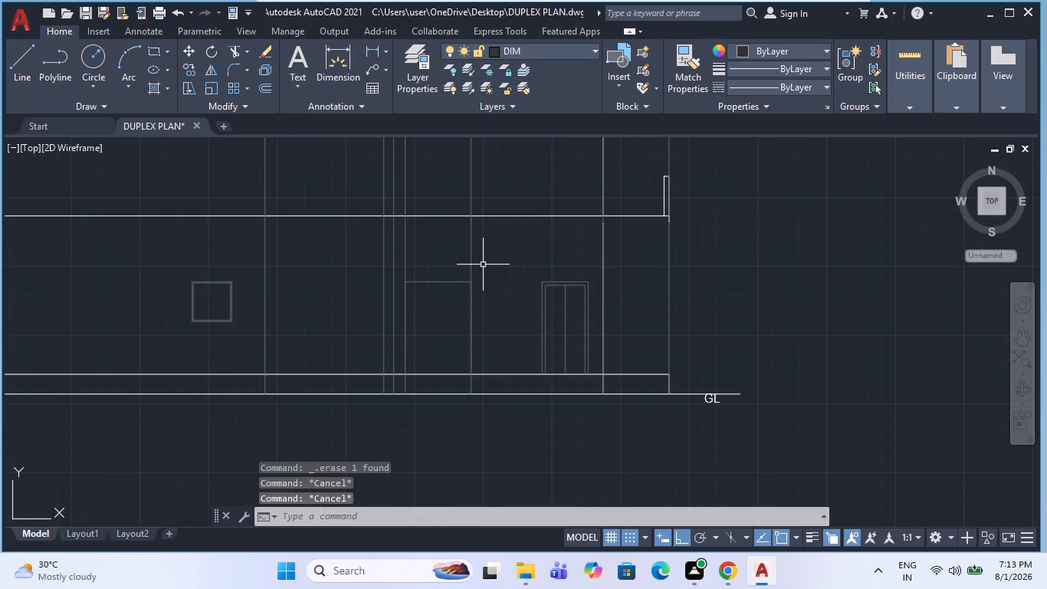
pyautogui.click(486, 262)
pyautogui.click(404, 259)
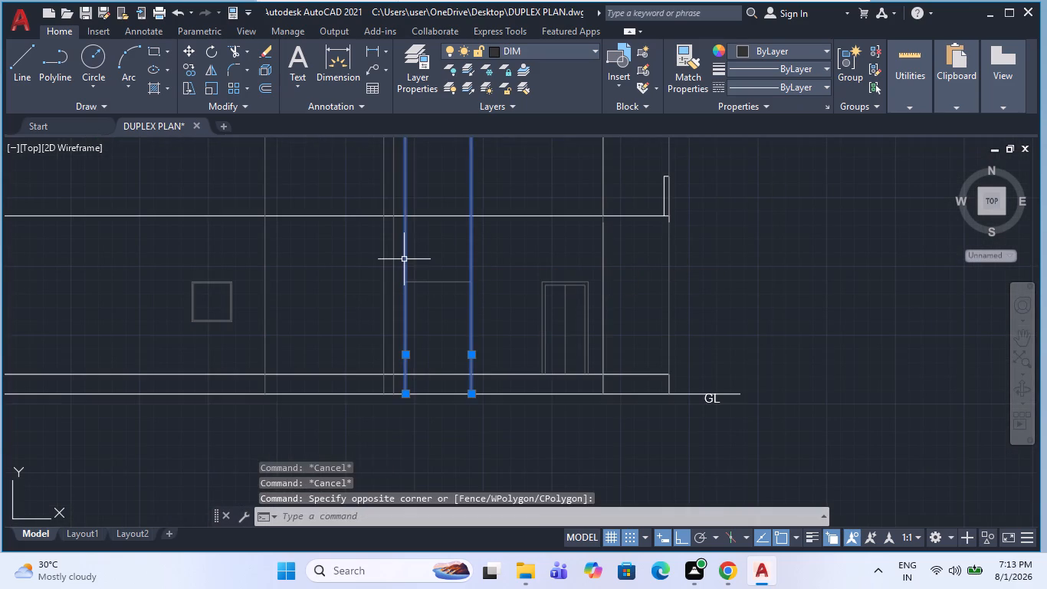
pyautogui.press('Delete')
# Join the middle door's outline into one object and offset it 5" inward as the frame.
pyautogui.click(486, 314)
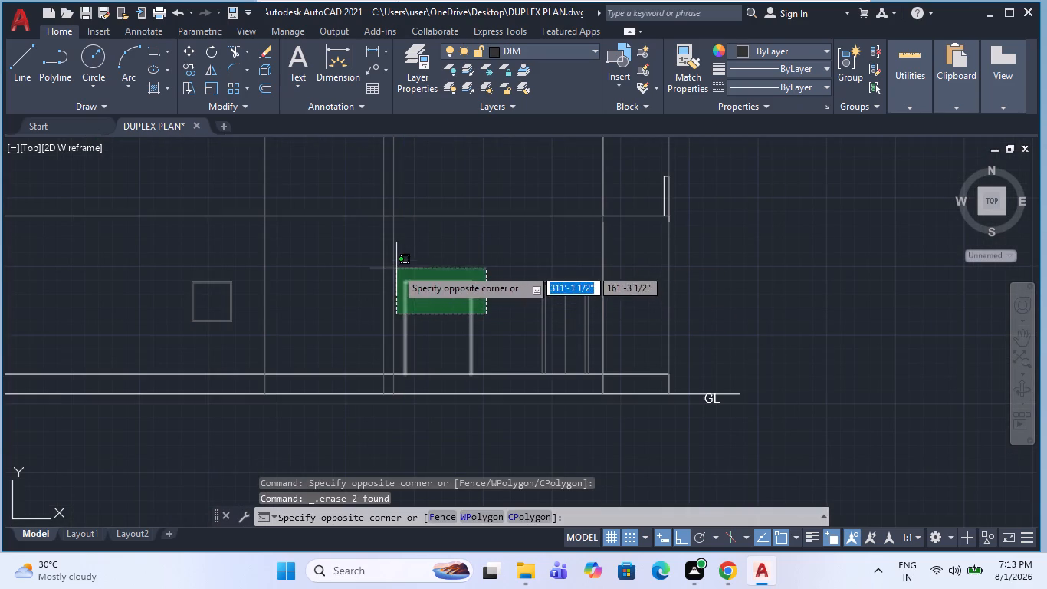
pyautogui.click(396, 268)
pyautogui.press('j')
pyautogui.press('space')
pyautogui.write('O')
pyautogui.press('space')
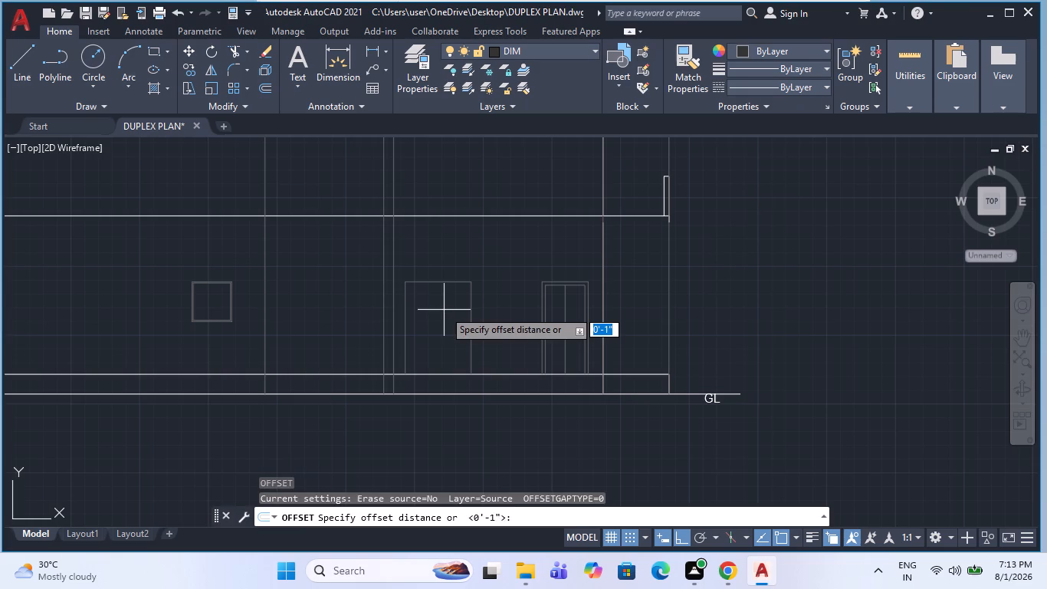
pyautogui.press('5')
pyautogui.press('space')
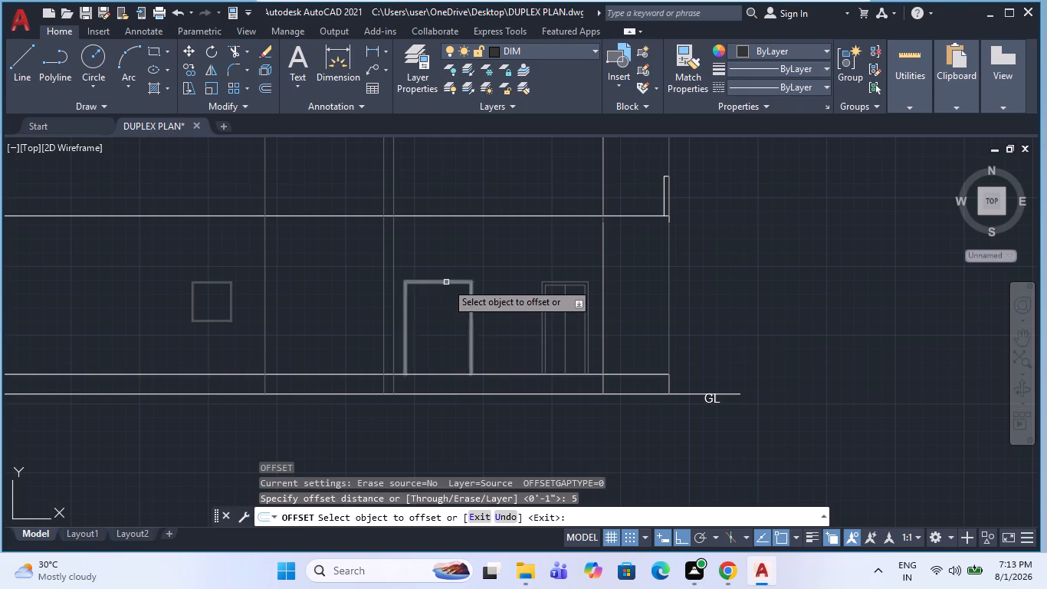
pyautogui.click(446, 282)
pyautogui.click(444, 298)
pyautogui.press('Escape')
# Draw the middle door's vertical centre line from the inner frame's top midpoint down to the plinth line.
pyautogui.write('L')
pyautogui.press('space')
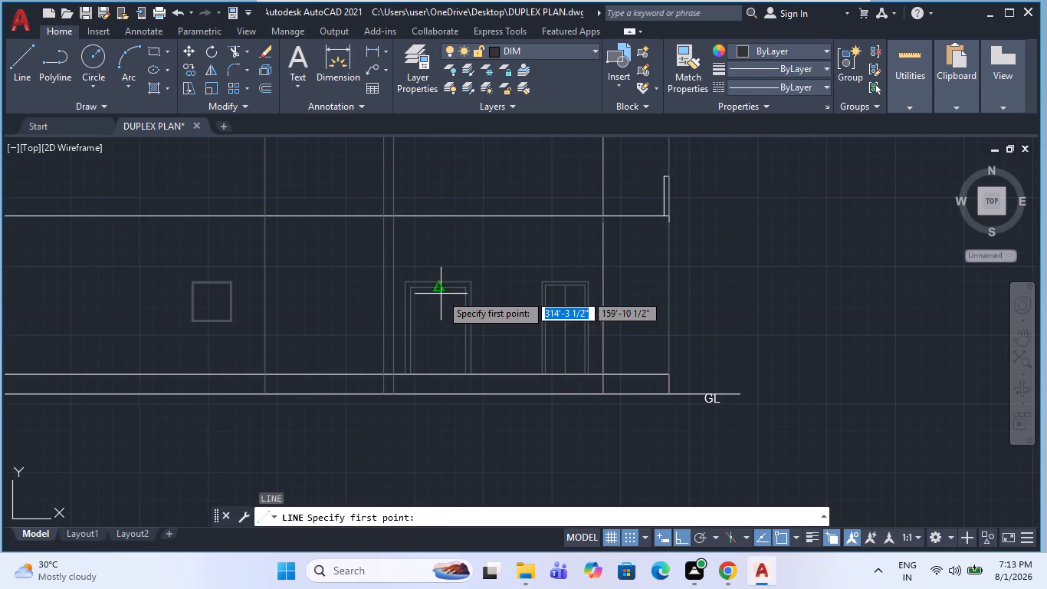
pyautogui.click(441, 289)
pyautogui.click(438, 373)
pyautogui.press('Escape')
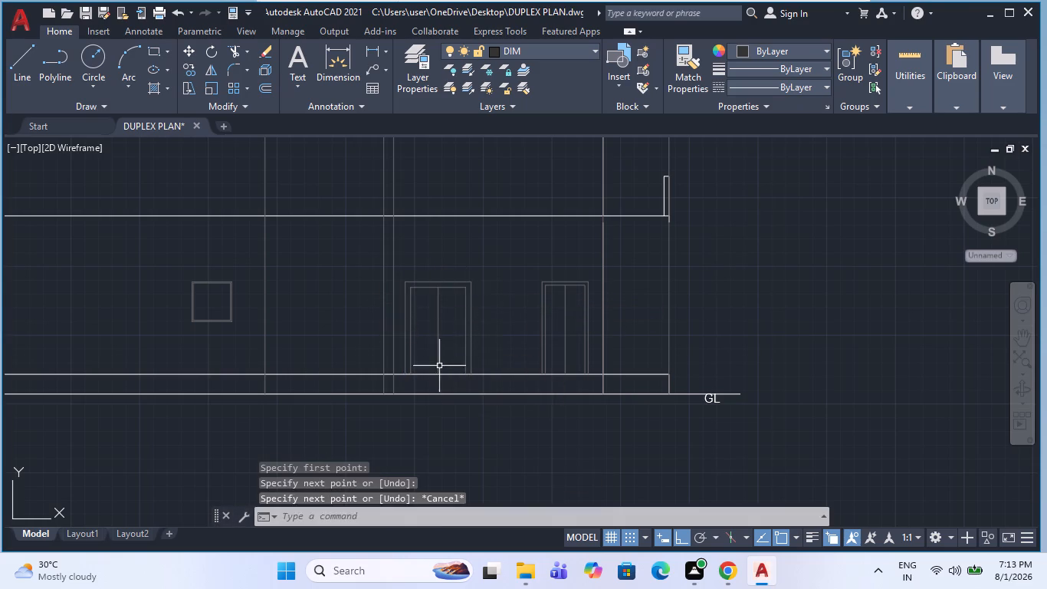
# Delete the PARAPET and BRICK MASONRY labels from the front elevation.
pyautogui.scroll(-1, 484, 368)
pyautogui.moveTo(519, 374); pyautogui.dragTo(481, 388, button='middle')
pyautogui.scroll(-1, 471, 378)
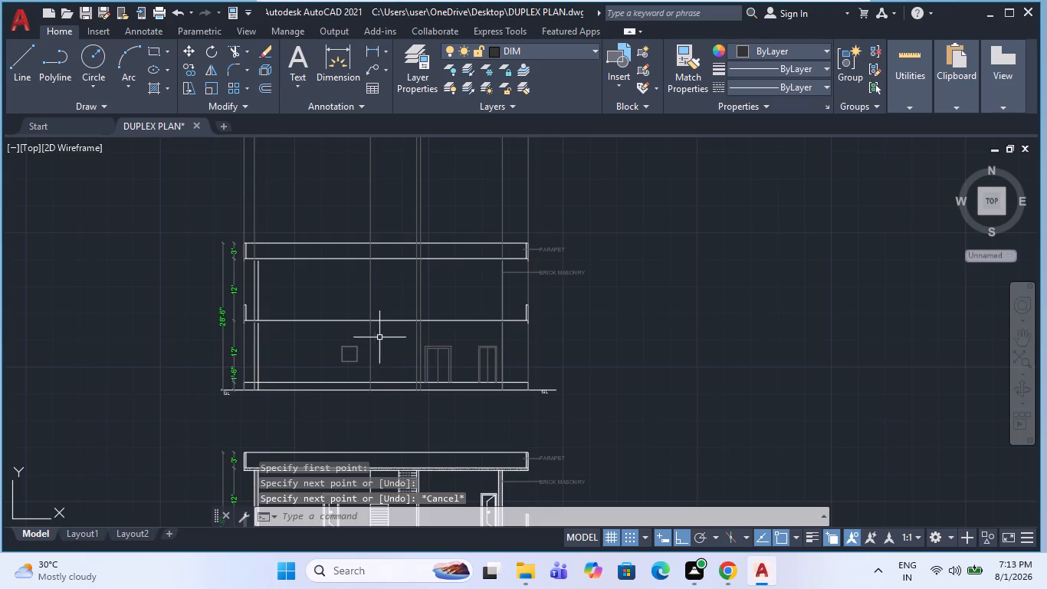
pyautogui.scroll(1, 404, 345)
pyautogui.scroll(-1, 415, 327)
pyautogui.press('Escape')
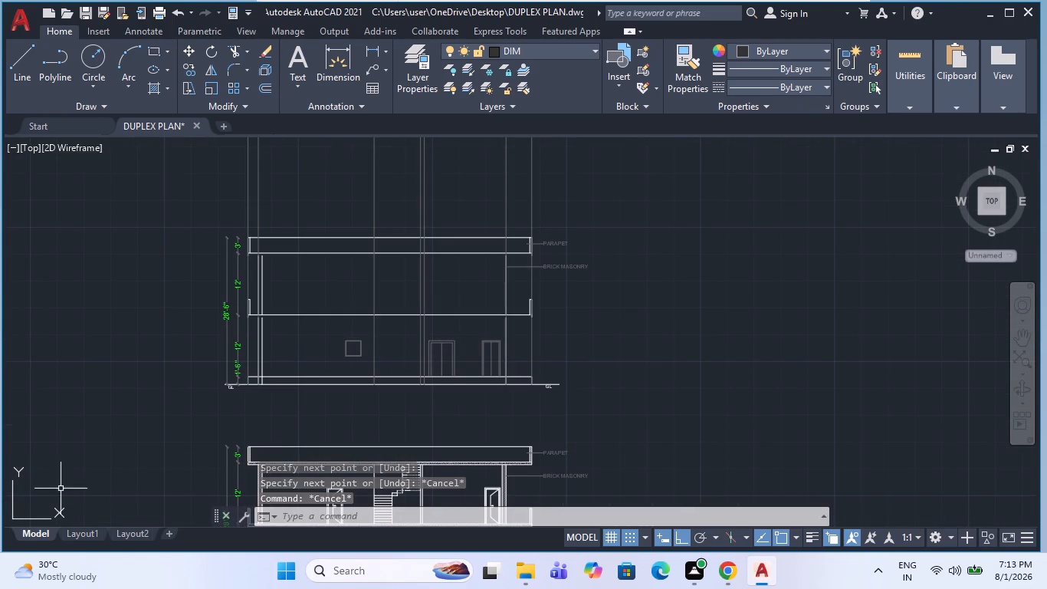
pyautogui.scroll(2, 555, 247)
pyautogui.click(600, 352)
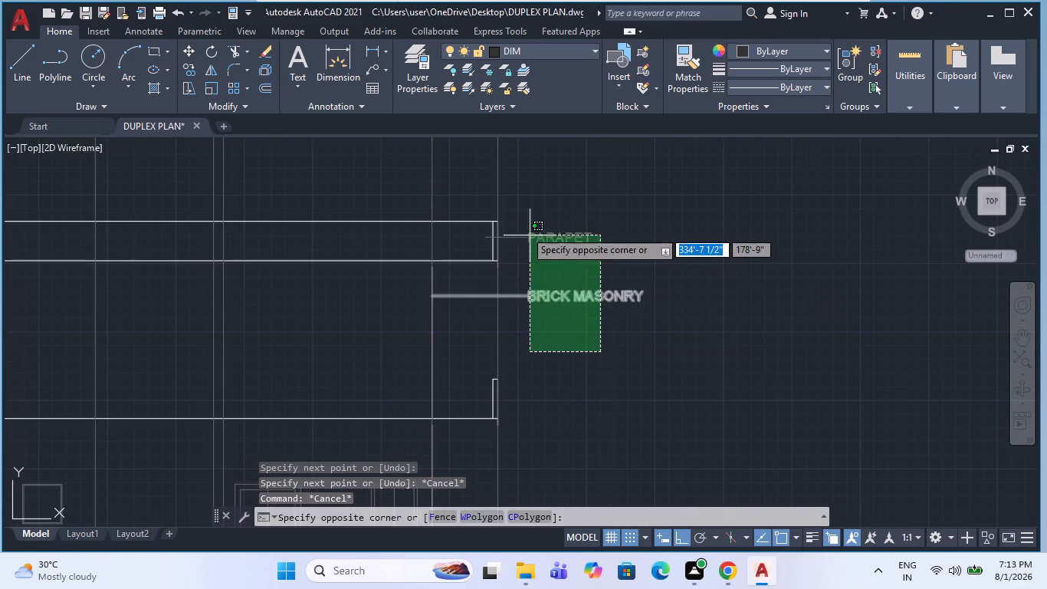
pyautogui.click(516, 215)
pyautogui.press('Delete')
# Delete the inner vertical line at the right end of the elevation's roof parapet.
pyautogui.scroll(2, 478, 236)
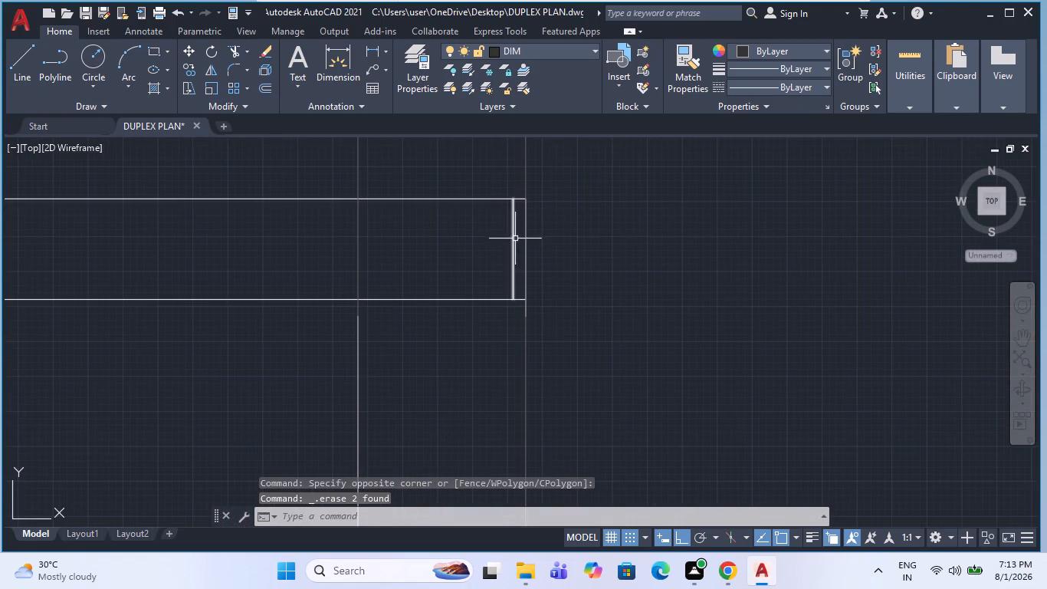
pyautogui.click(516, 240)
pyautogui.click(497, 248)
pyautogui.press('Delete')
pyautogui.scroll(-4, 490, 233)
pyautogui.press('Escape')
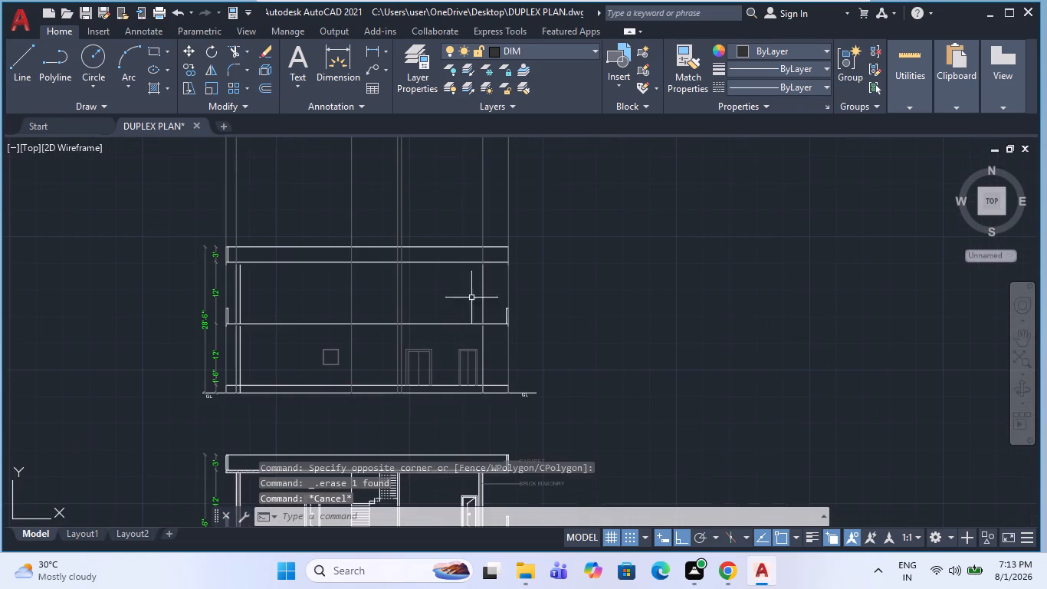
# Trim the left inner parapet line and the projection lines crossing the roof parapet band.
pyautogui.press('Escape')
pyautogui.press('t')
pyautogui.press('r')
pyautogui.press('space')
pyautogui.scroll(3, 227, 260)
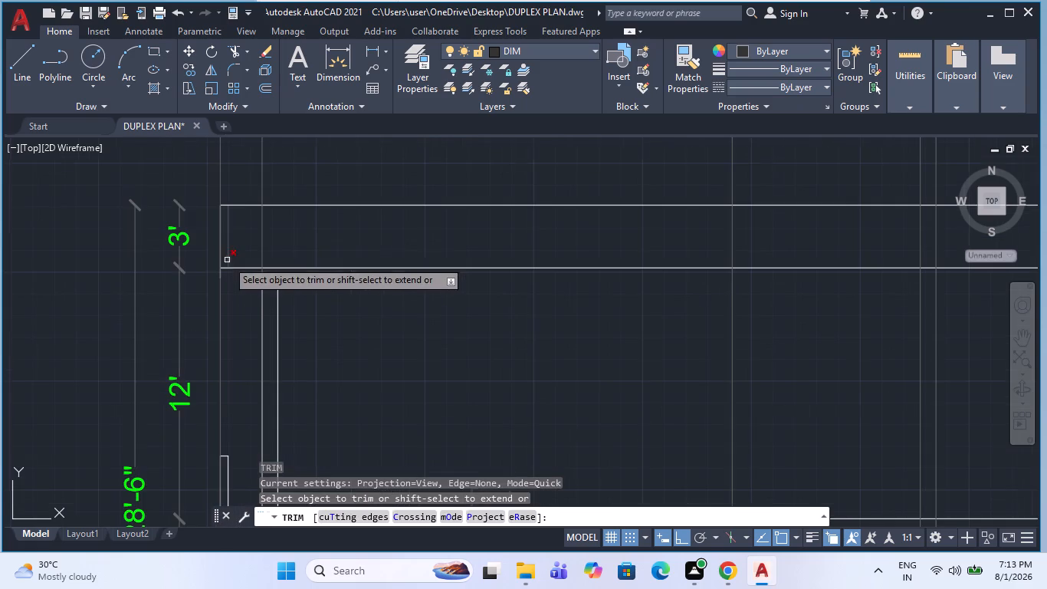
pyautogui.click(228, 255)
pyautogui.click(257, 240)
pyautogui.scroll(-2, 231, 249)
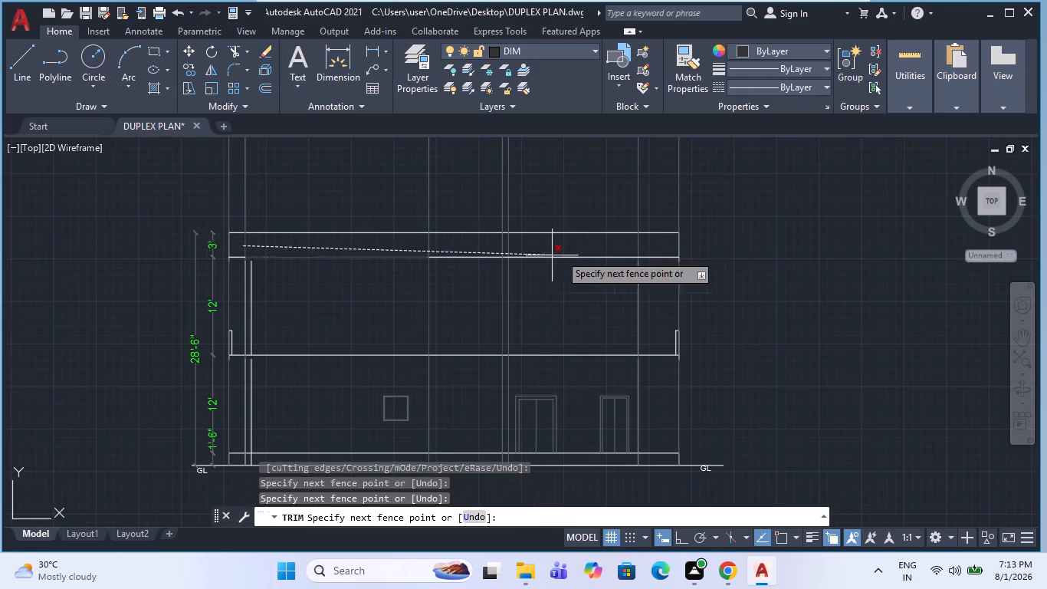
pyautogui.click(646, 245)
pyautogui.press('Escape')
pyautogui.scroll(-1, 595, 262)
pyautogui.press('Escape')
# Delete all the projection lines rising above the elevation's roof parapet.
pyautogui.click(684, 221)
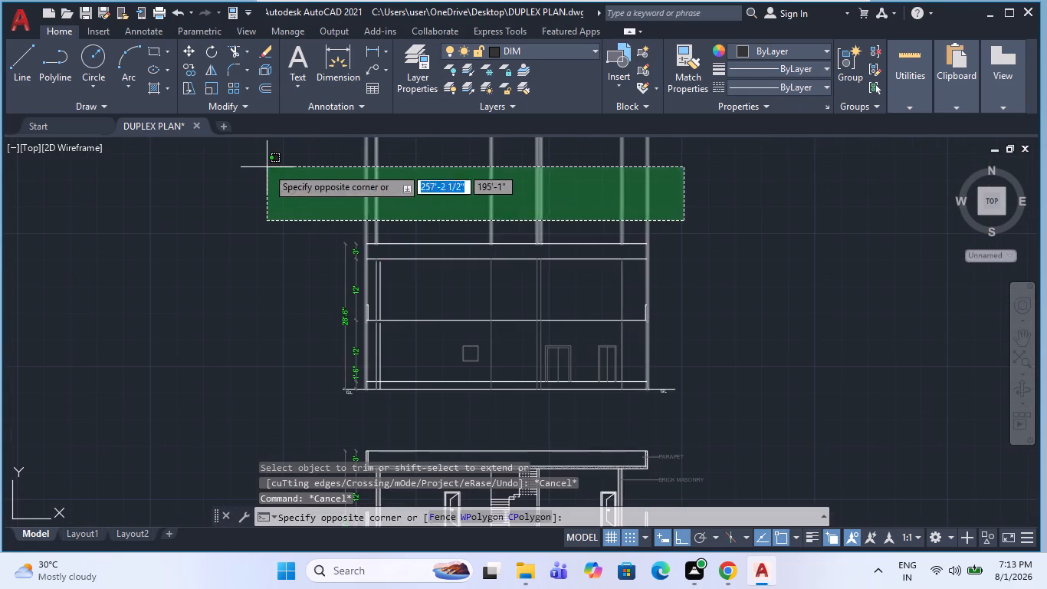
pyautogui.click(264, 166)
pyautogui.press('Delete')
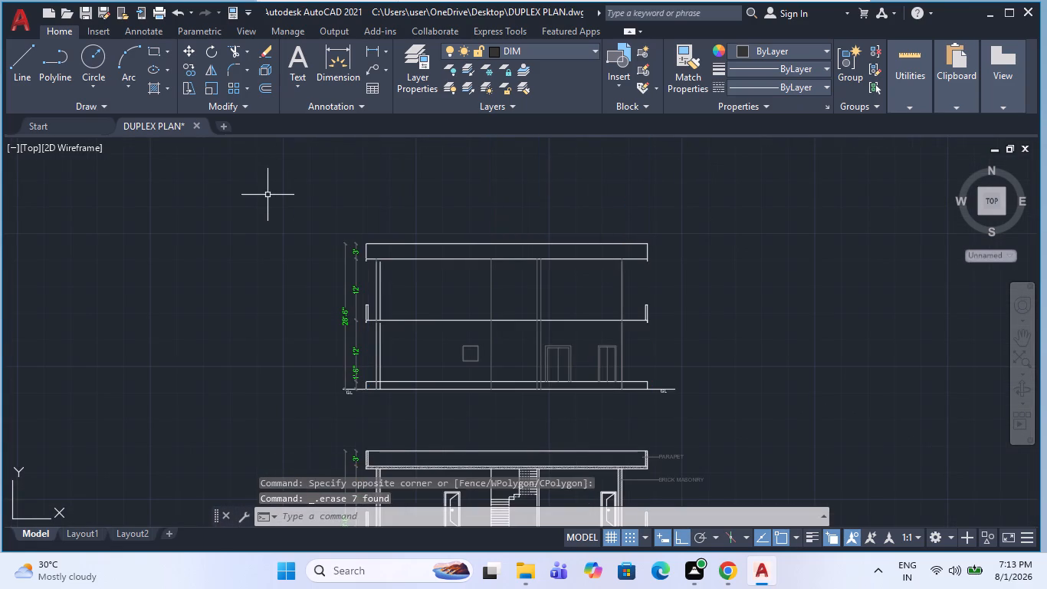
# Delete the outer vertical line of the left first-floor parapet and the short line segment below it.
pyautogui.scroll(3, 371, 321)
pyautogui.press('Escape')
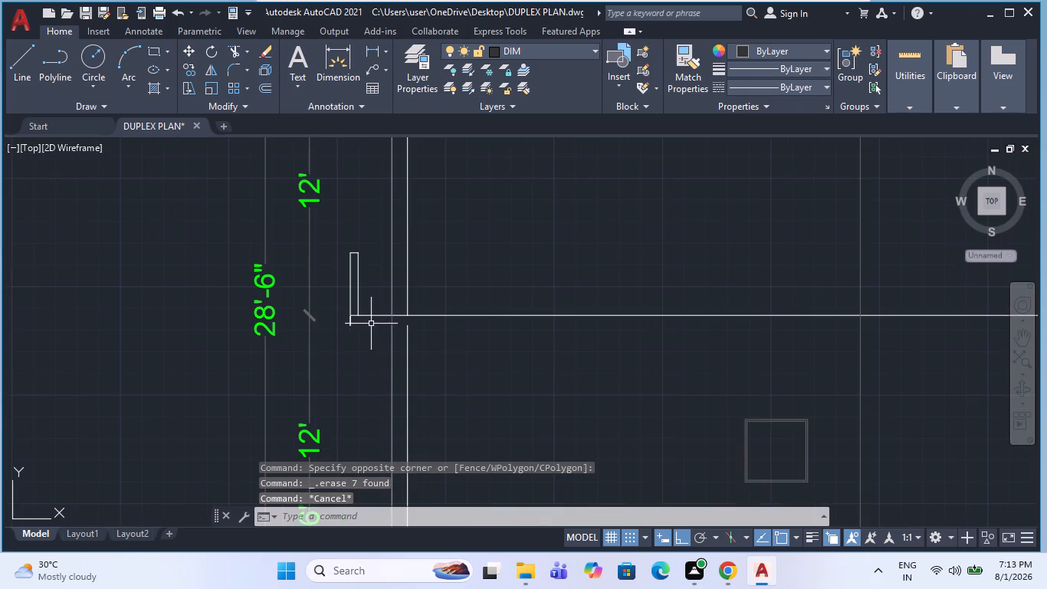
pyautogui.press('Escape')
pyautogui.scroll(2, 346, 327)
pyautogui.click(359, 326)
pyautogui.click(340, 316)
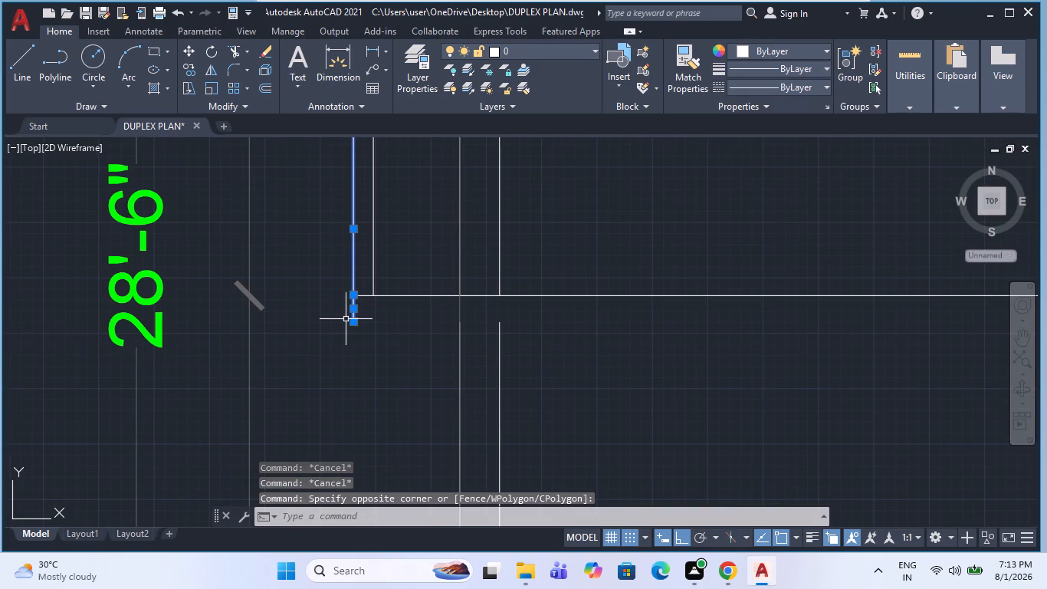
pyautogui.press('Delete')
pyautogui.scroll(-1, 347, 321)
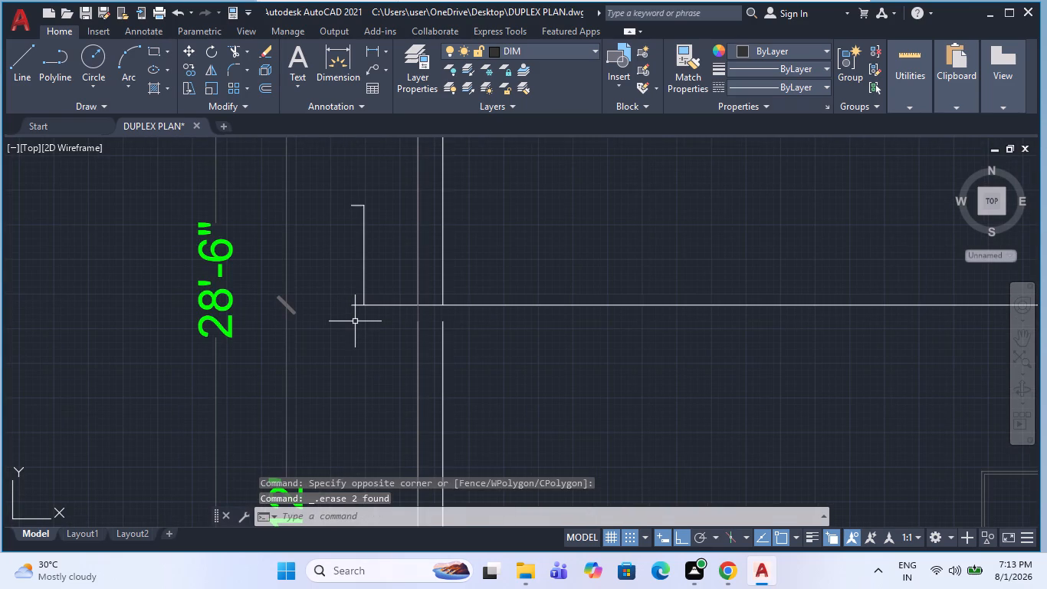
# Draw the outer vertical line of the left first-floor parapet, from the floor line's end up to the parapet top.
pyautogui.press('l')
pyautogui.press('space')
pyautogui.click(353, 304)
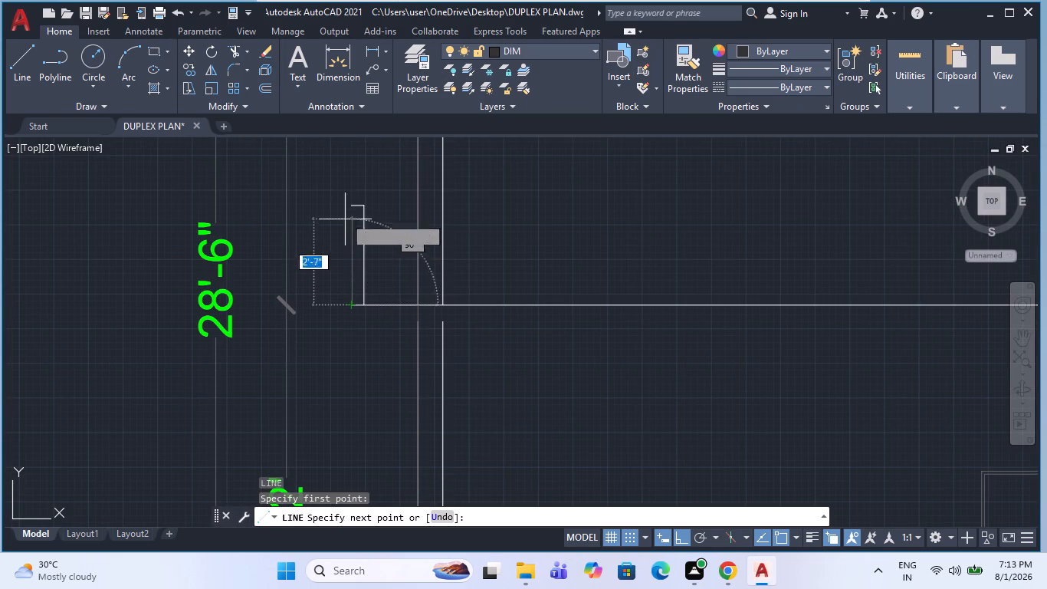
pyautogui.click(349, 208)
pyautogui.press('Escape')
pyautogui.scroll(-2, 304, 292)
pyautogui.press('Escape')
pyautogui.scroll(1, 341, 282)
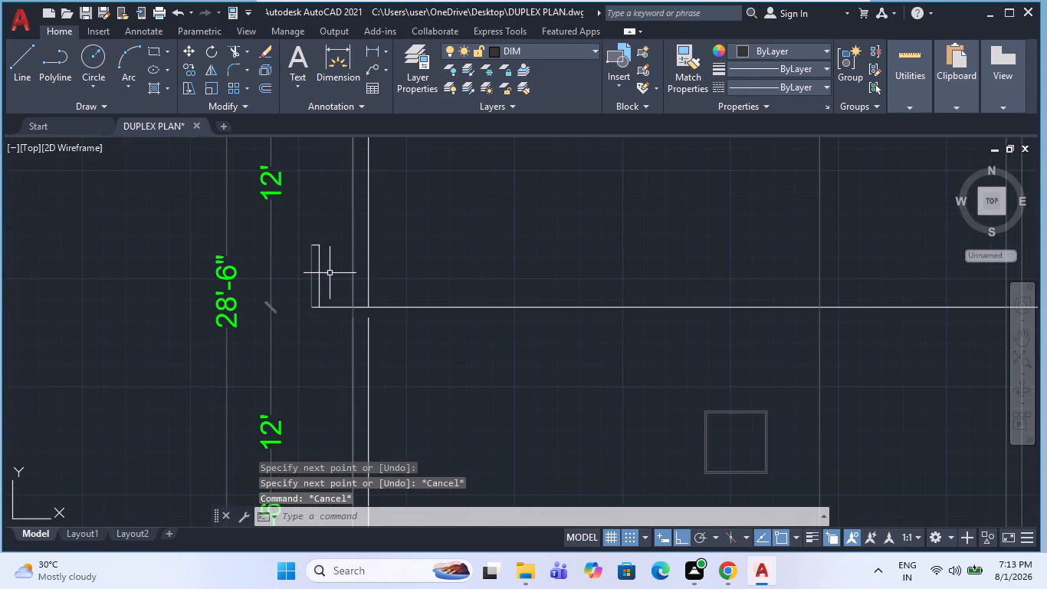
# Delete the inner vertical line and short top cap line of the left first-floor parapet.
pyautogui.click(330, 273)
pyautogui.click(317, 234)
pyautogui.press('Delete')
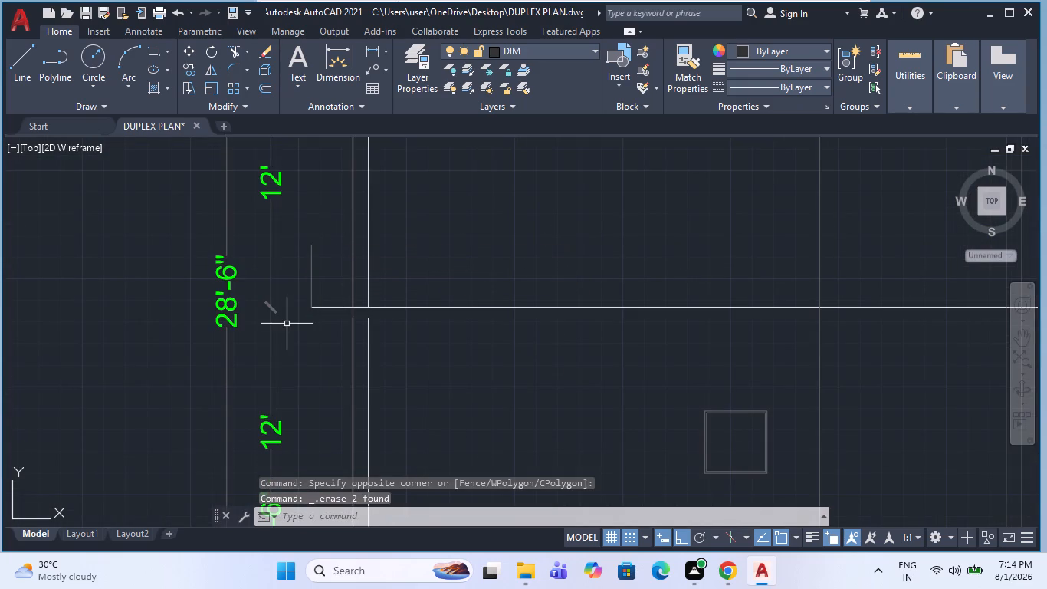
# Draw a horizontal line from the top of the left first-floor parapet's outer line to the adjacent wall line.
pyautogui.scroll(-1, 287, 324)
pyautogui.press('Escape')
pyautogui.write('L')
pyautogui.press('space')
pyautogui.click(300, 279)
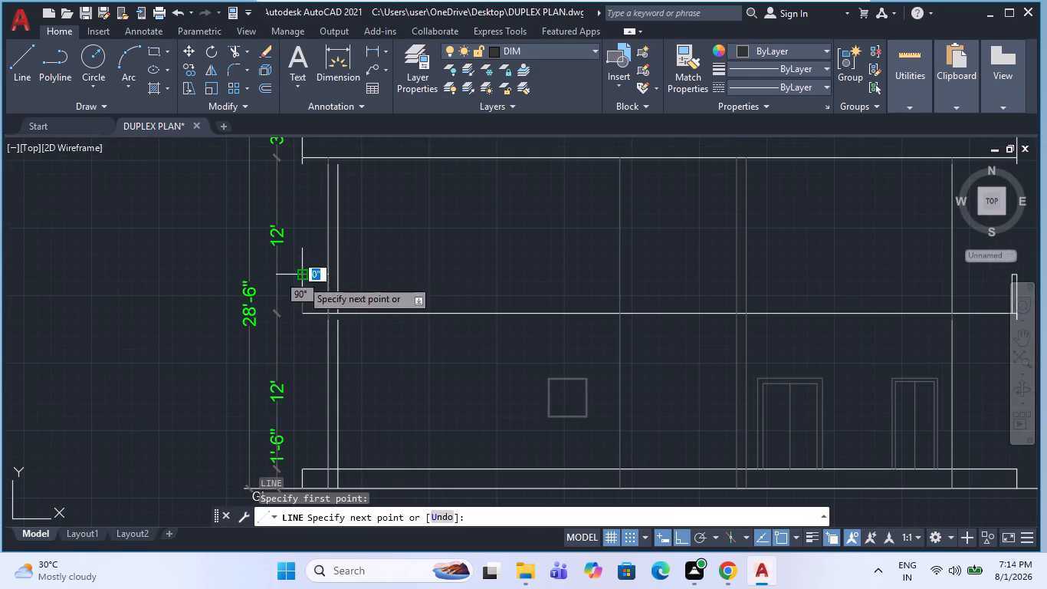
pyautogui.click(328, 273)
pyautogui.press('Escape')
pyautogui.scroll(-1, 294, 309)
pyautogui.press('Escape')
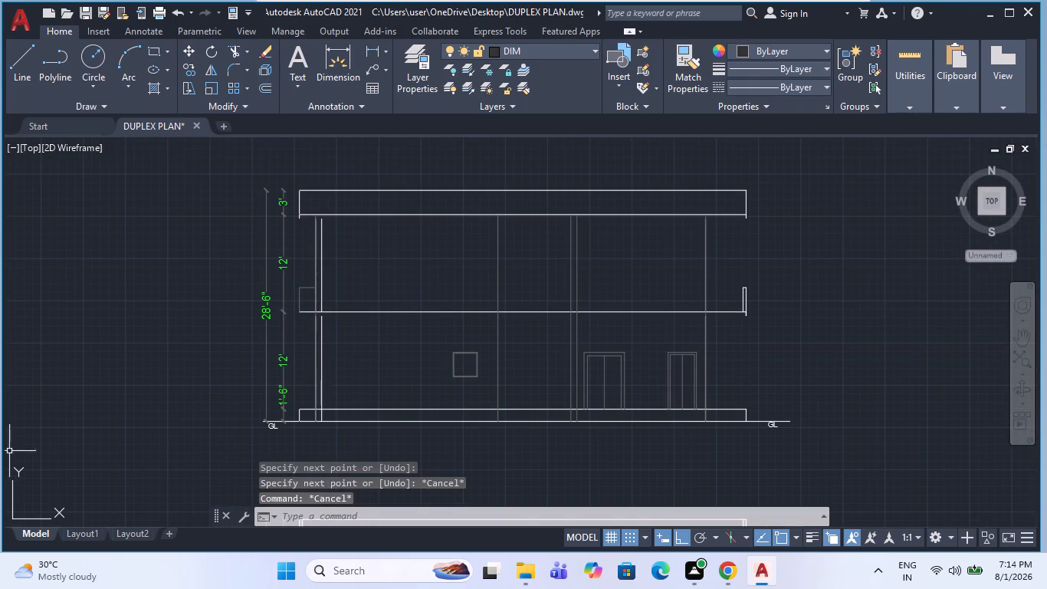
# Draw a horizontal line from the top of the right first-floor parapet to the adjacent wall line.
pyautogui.press('l')
pyautogui.press('space')
pyautogui.scroll(3, 736, 271)
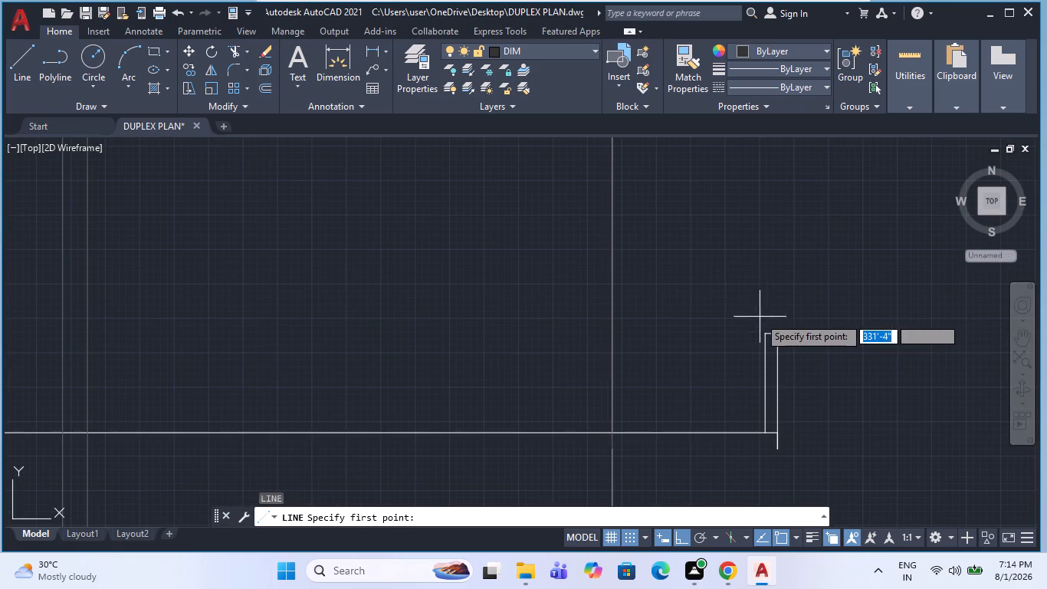
pyautogui.click(761, 333)
pyautogui.click(614, 328)
pyautogui.press('Escape')
pyautogui.scroll(-1, 613, 324)
pyautogui.press('Escape')
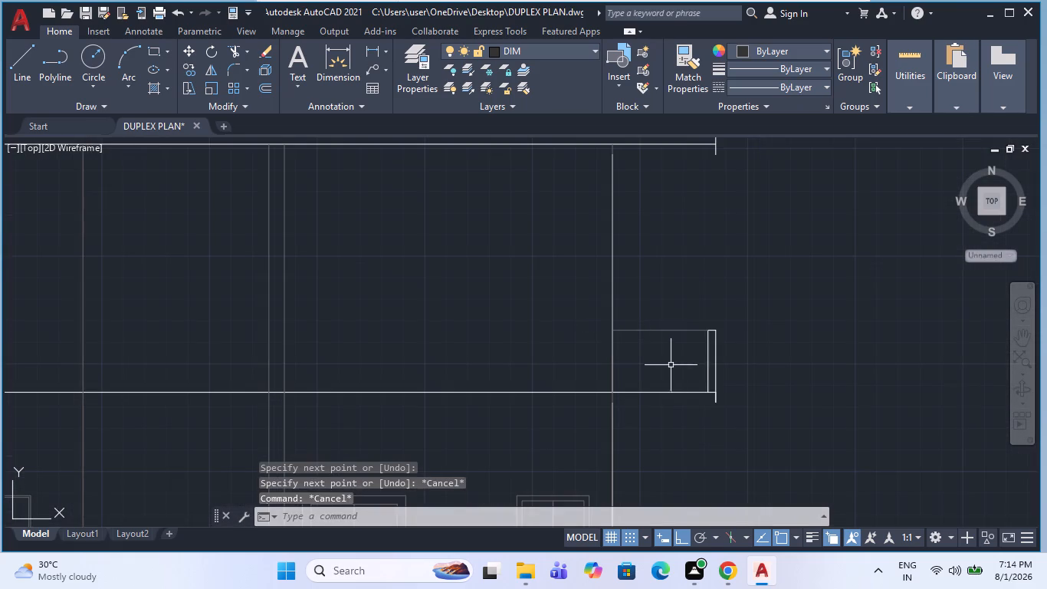
# Trim the stub below the first-floor line at its right end and the inner vertical line of the right parapet.
pyautogui.scroll(2, 722, 403)
pyautogui.click(723, 403)
pyautogui.press('Escape')
pyautogui.press('t')
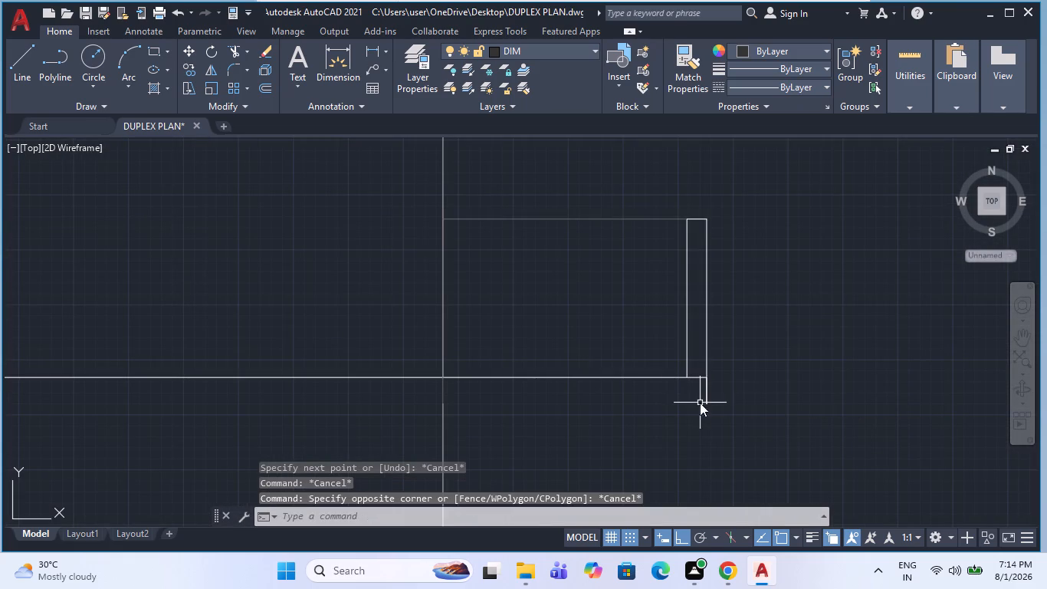
pyautogui.press('r')
pyautogui.press('space')
pyautogui.moveTo(745, 400); pyautogui.dragTo(652, 393)
pyautogui.press('Escape')
pyautogui.scroll(-1, 632, 402)
pyautogui.press('space')
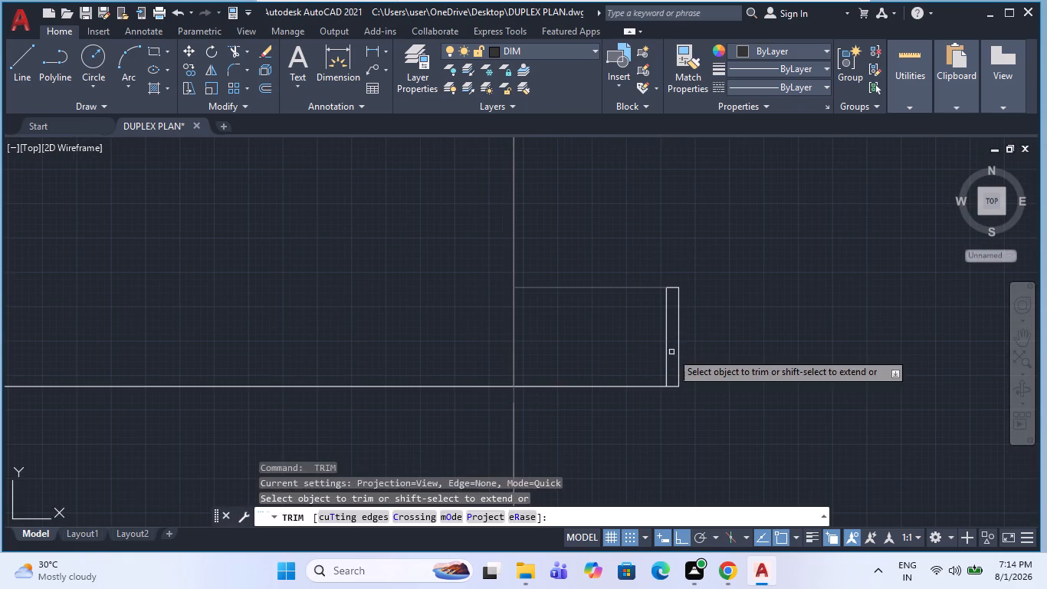
pyautogui.click(670, 352)
pyautogui.click(632, 357)
pyautogui.scroll(-3, 625, 363)
pyautogui.press('Escape')
# Trim the short stub below the right end of the elevation's roof parapet.
pyautogui.scroll(3, 615, 293)
pyautogui.press('space')
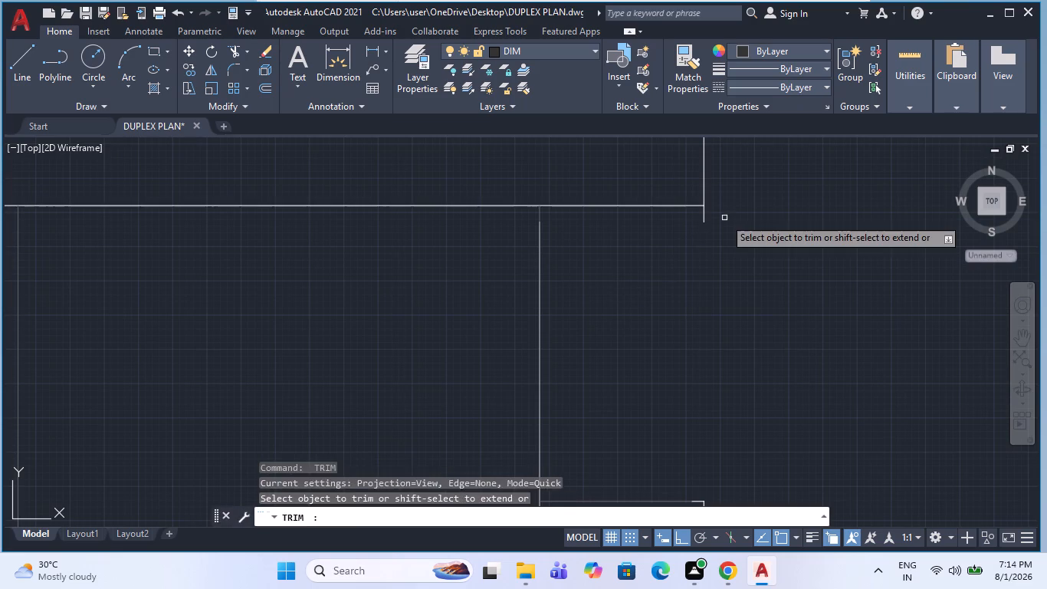
pyautogui.click(724, 218)
pyautogui.click(689, 218)
pyautogui.press('Escape')
pyautogui.scroll(-4, 625, 259)
pyautogui.press('Escape')
pyautogui.scroll(4, 615, 291)
pyautogui.press('Escape')
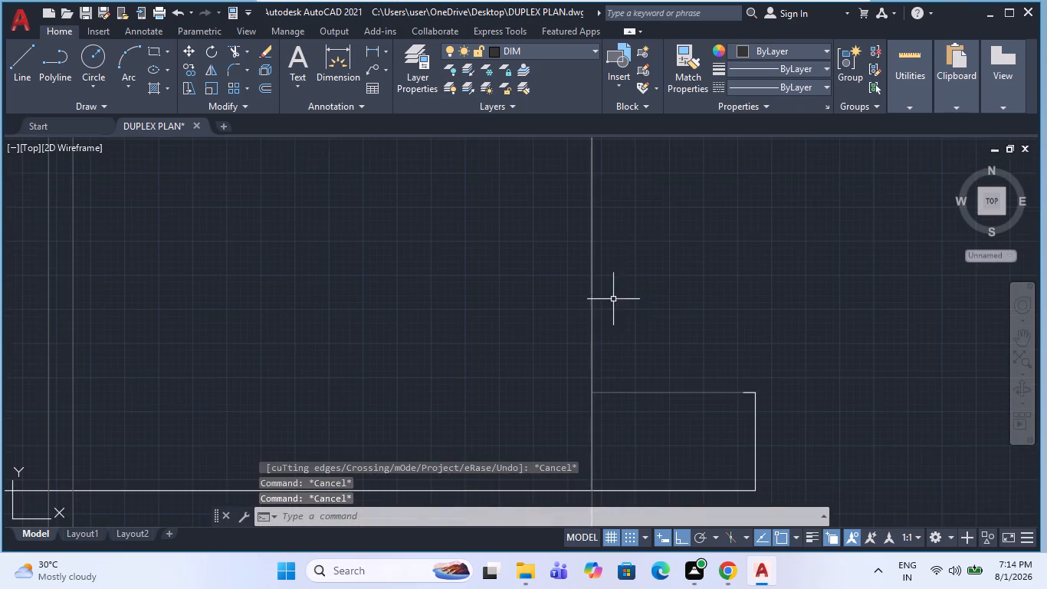
pyautogui.scroll(-2, 618, 327)
pyautogui.press('Escape')
pyautogui.scroll(-4, 586, 277)
pyautogui.scroll(2, 606, 340)
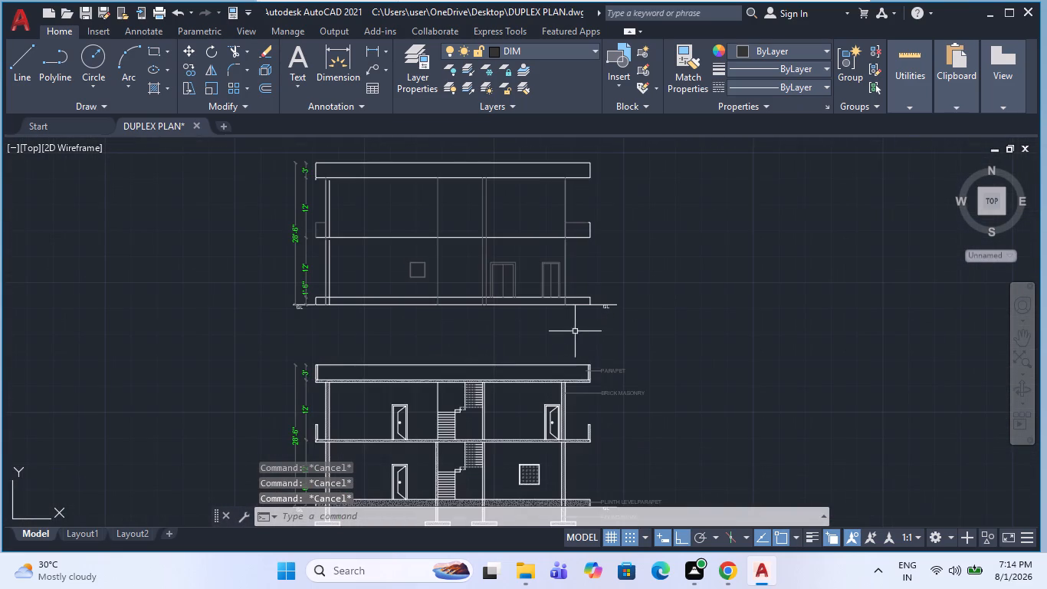
# Select the whole front elevation and assign it to layer 0.
pyautogui.click(639, 333)
pyautogui.scroll(-1, 620, 325)
pyautogui.click(358, 196)
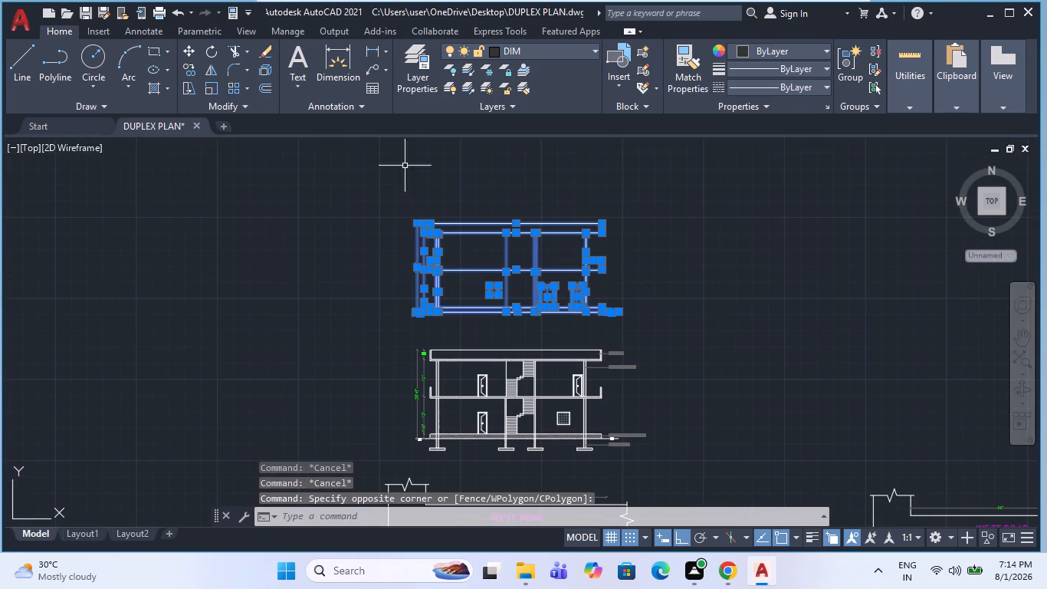
pyautogui.click(535, 46)
pyautogui.click(519, 74)
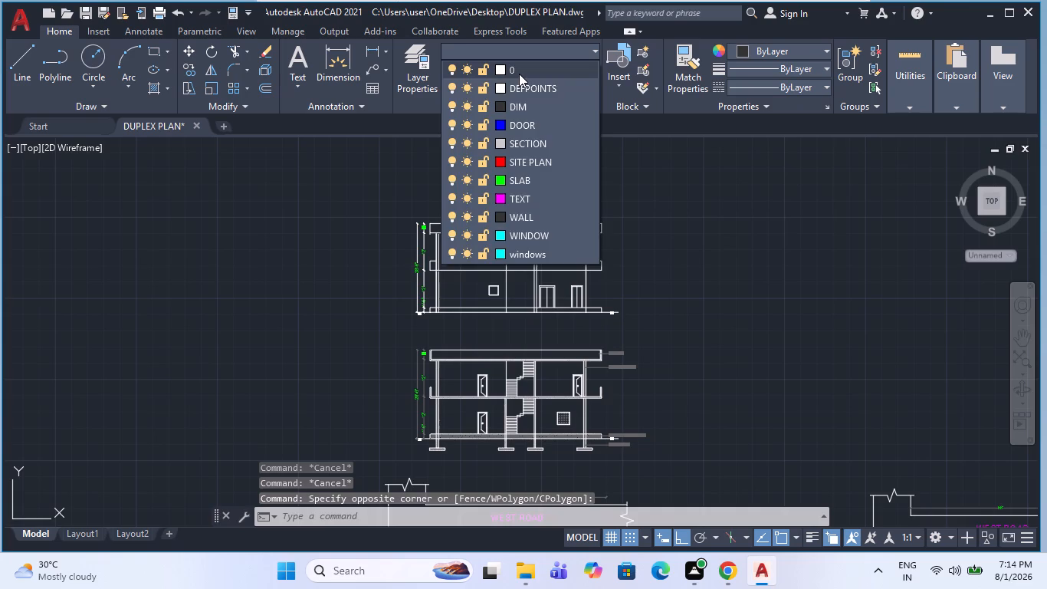
pyautogui.press('Escape')
pyautogui.press('Escape')
# Trim all the wall and projection lines crossing the plinth band between the plinth top and the ground line.
pyautogui.scroll(1, 425, 264)
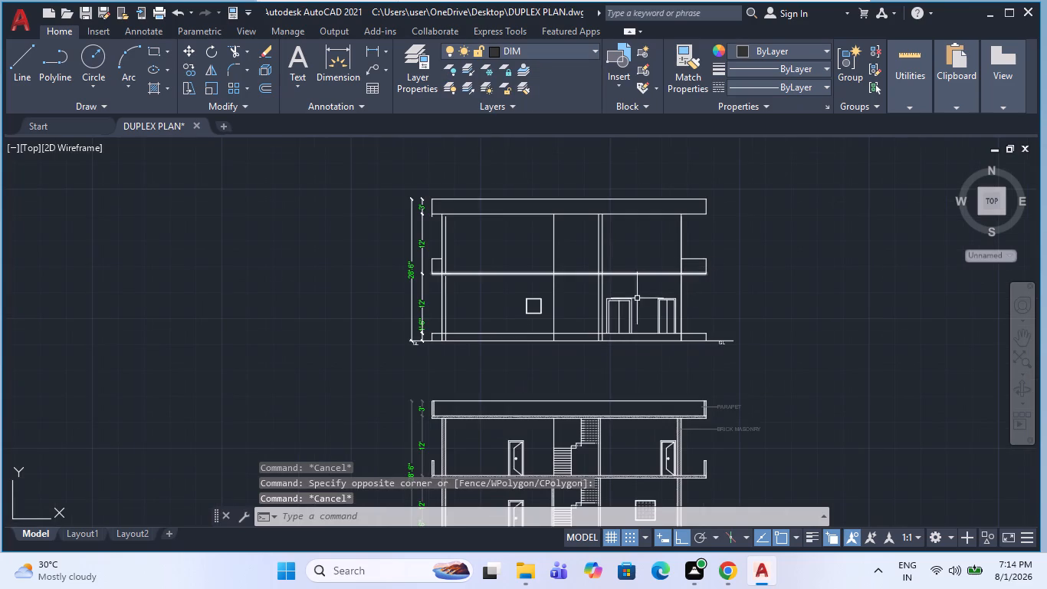
pyautogui.press('Escape')
pyautogui.write('TR')
pyautogui.press('space')
pyautogui.scroll(3, 531, 344)
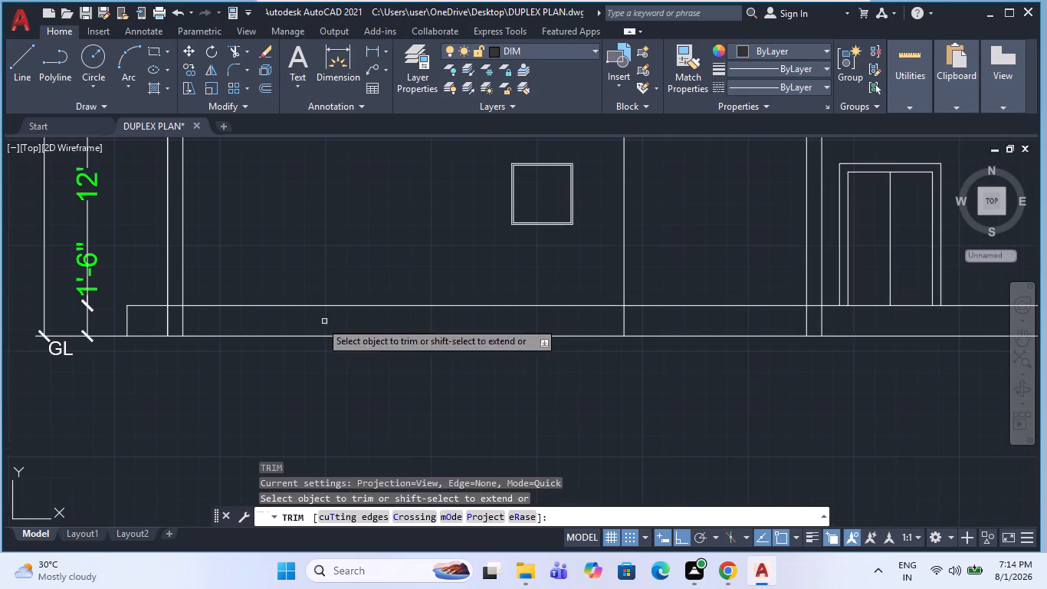
pyautogui.click(154, 321)
pyautogui.scroll(-2, 155, 321)
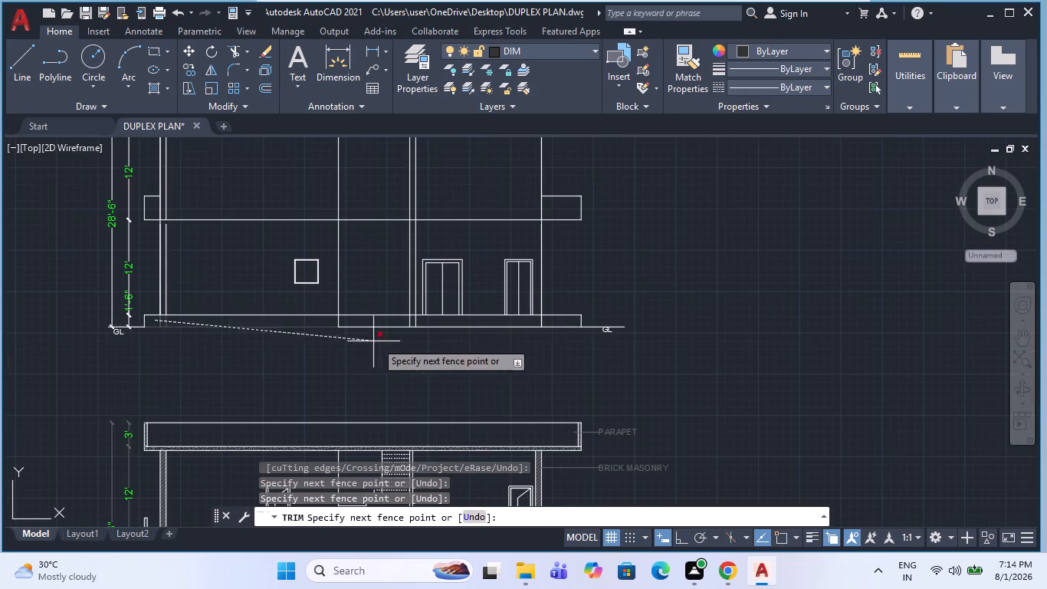
pyautogui.click(474, 319)
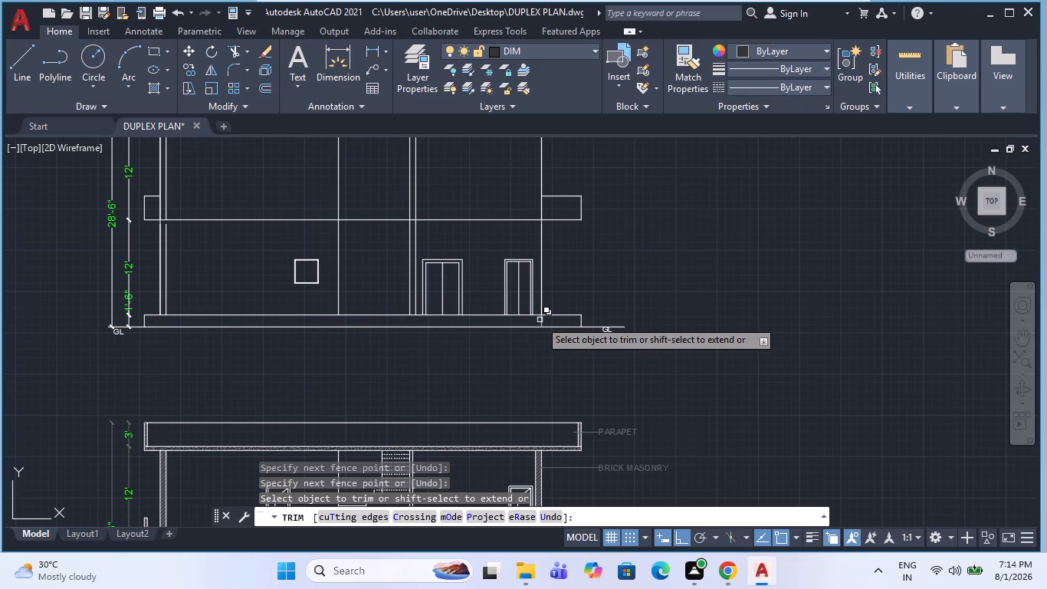
pyautogui.click(544, 321)
pyautogui.click(529, 321)
pyautogui.press('Escape')
pyautogui.scroll(-1, 491, 335)
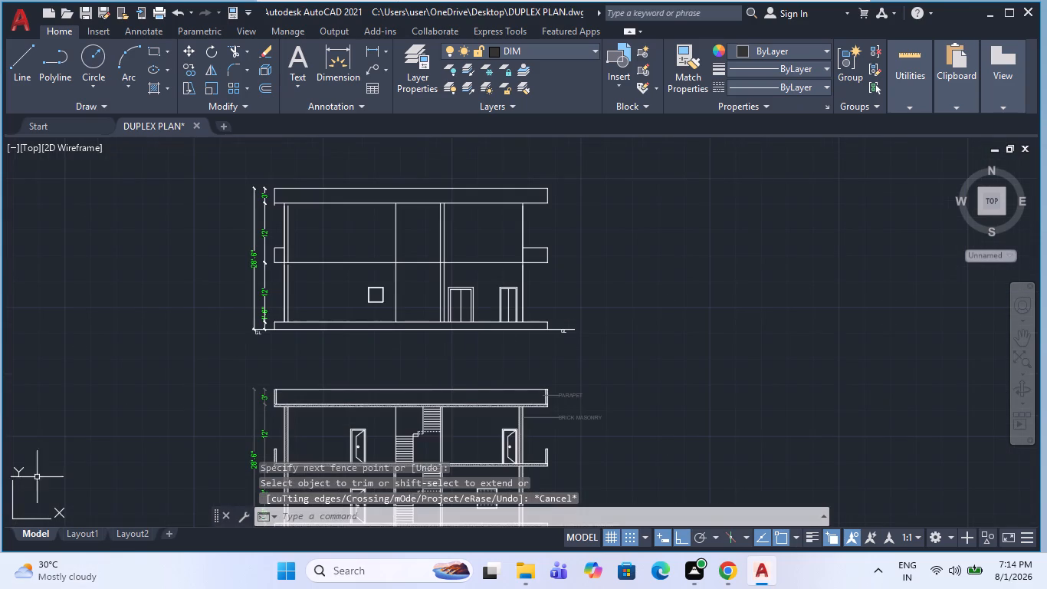
pyautogui.scroll(1, 438, 285)
pyautogui.press('Escape')
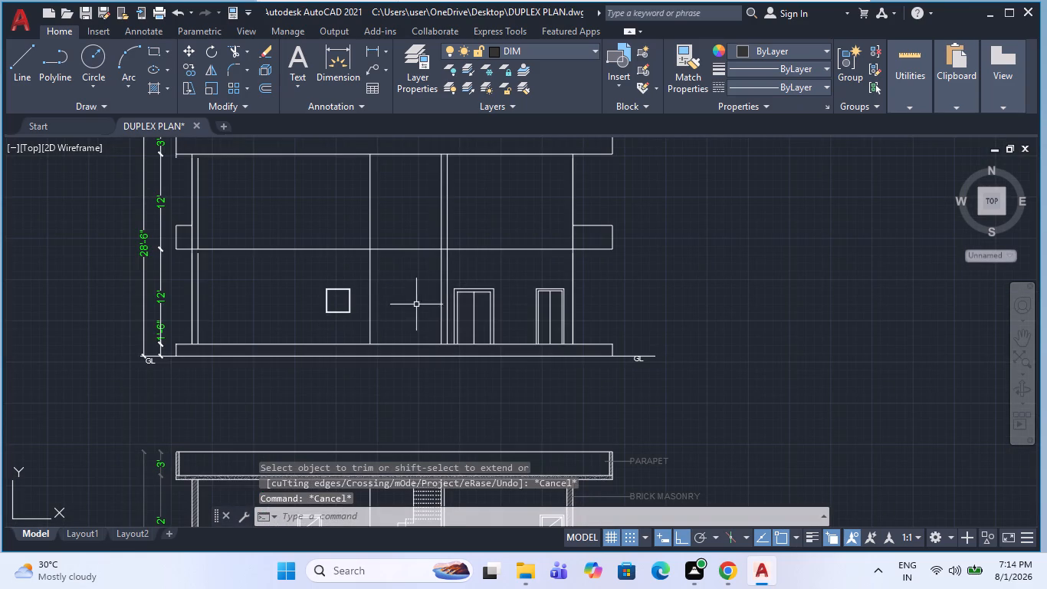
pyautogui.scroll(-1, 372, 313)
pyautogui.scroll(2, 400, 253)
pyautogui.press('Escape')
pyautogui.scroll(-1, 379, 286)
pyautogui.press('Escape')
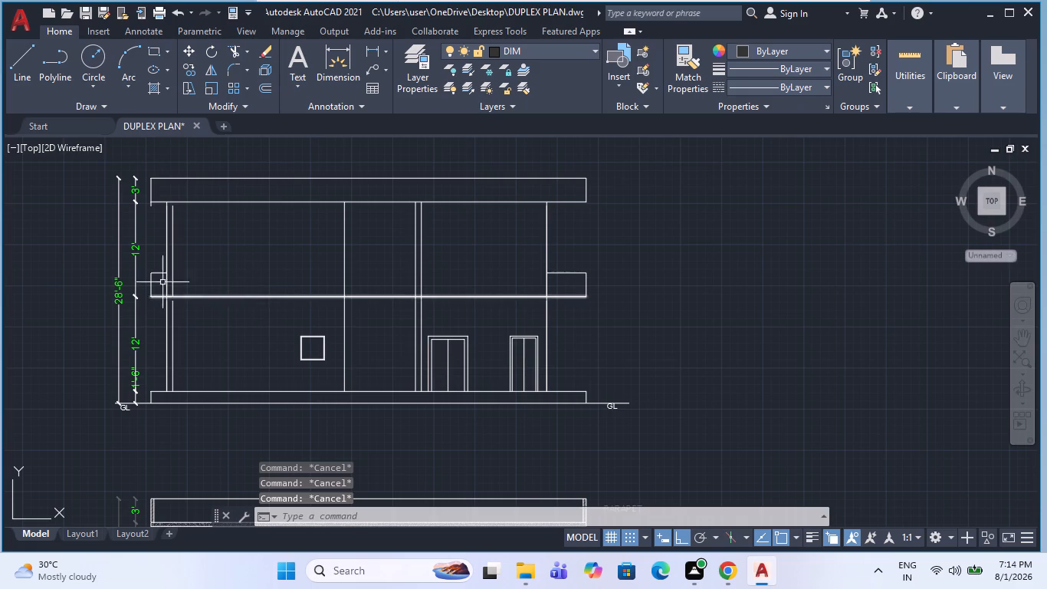
# Draw a small door-knob circle centred on the middle line of the wider ground-floor double door.
pyautogui.scroll(1, 430, 370)
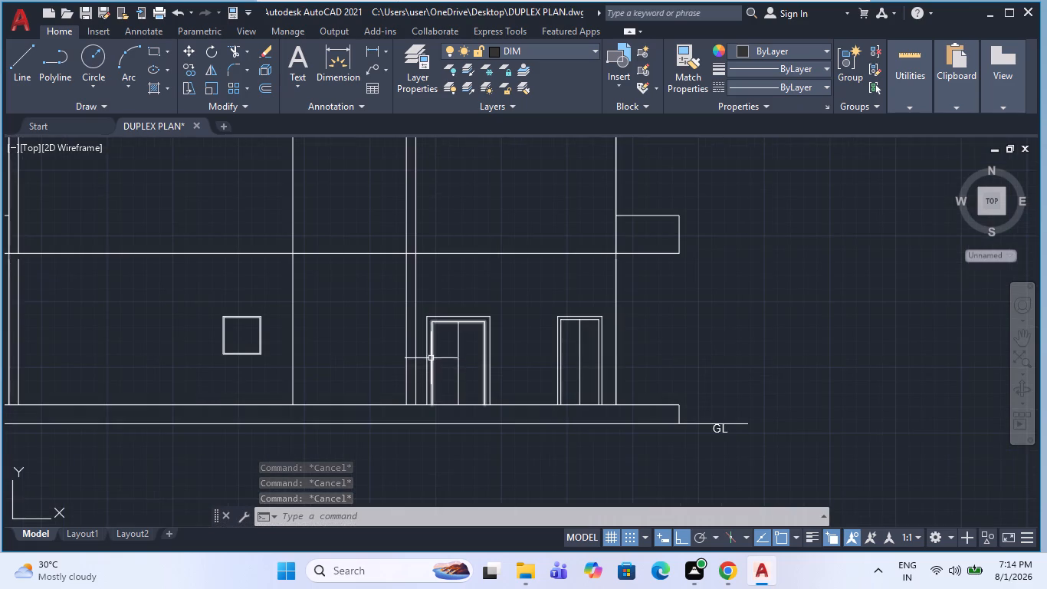
pyautogui.moveTo(431, 358); pyautogui.dragTo(421, 367, button='middle')
pyautogui.scroll(1, 440, 383)
pyautogui.press('c')
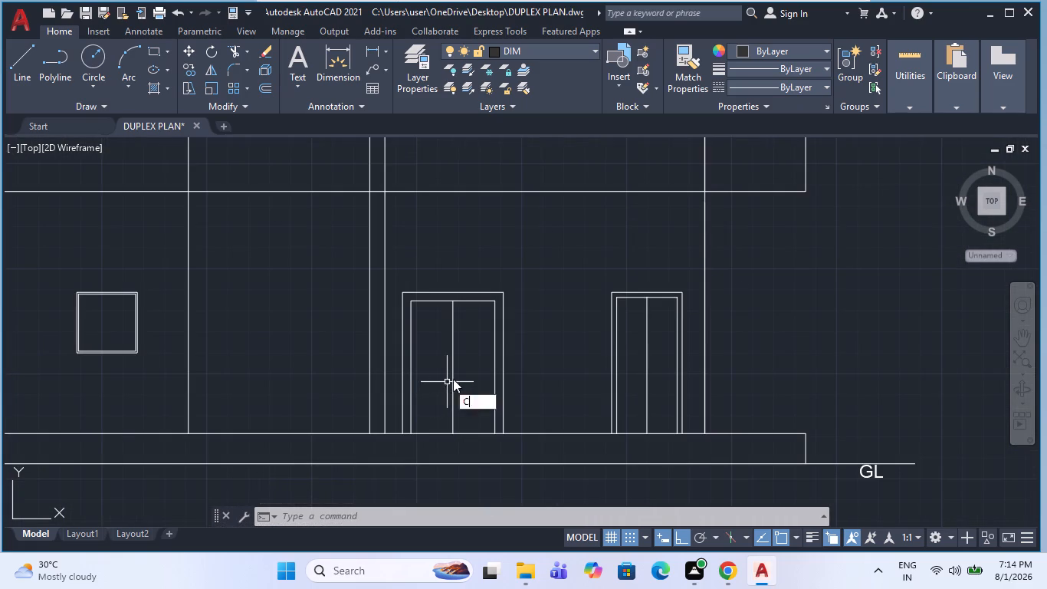
pyautogui.press('space')
pyautogui.scroll(1, 460, 374)
pyautogui.click(448, 365)
pyautogui.scroll(1, 451, 369)
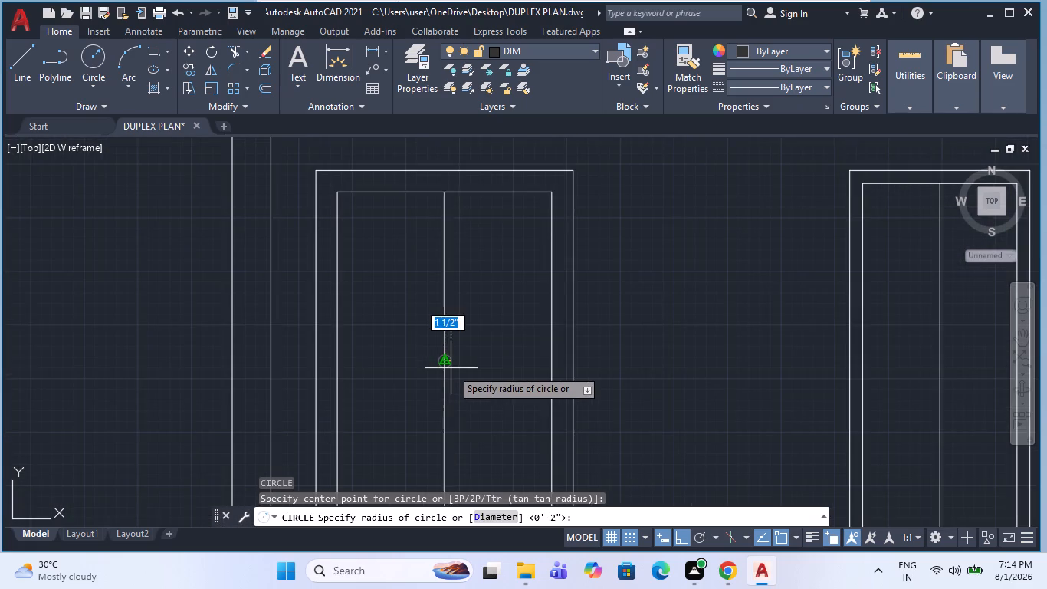
pyautogui.scroll(2, 451, 369)
pyautogui.click(456, 366)
pyautogui.press('Escape')
# Move the knob circle horizontally about 4" onto the left leaf of the wider double door.
pyautogui.click(460, 367)
pyautogui.click(456, 363)
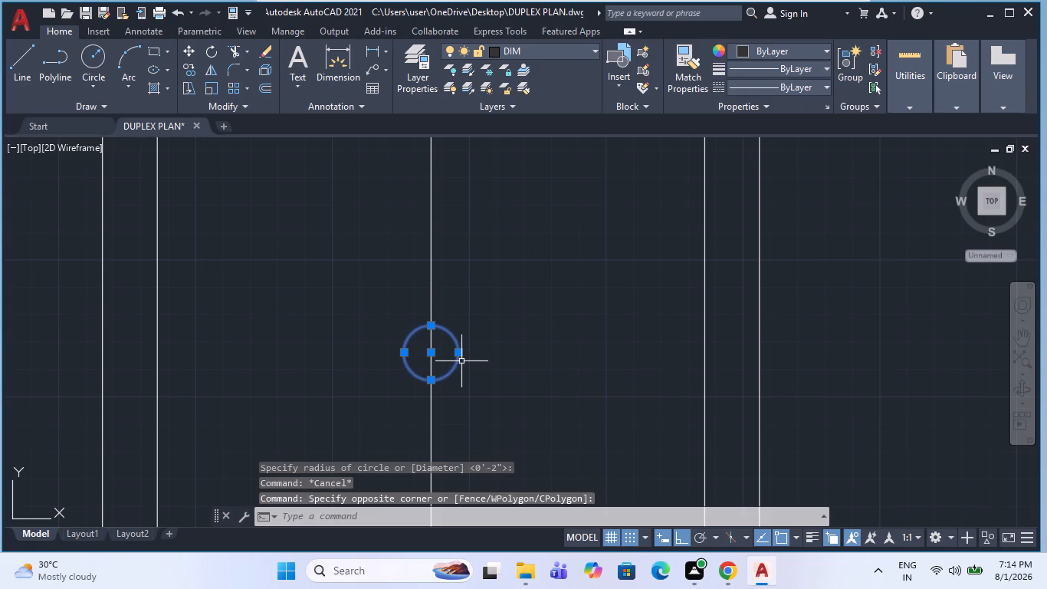
pyautogui.write('M')
pyautogui.press('space')
pyautogui.click(475, 357)
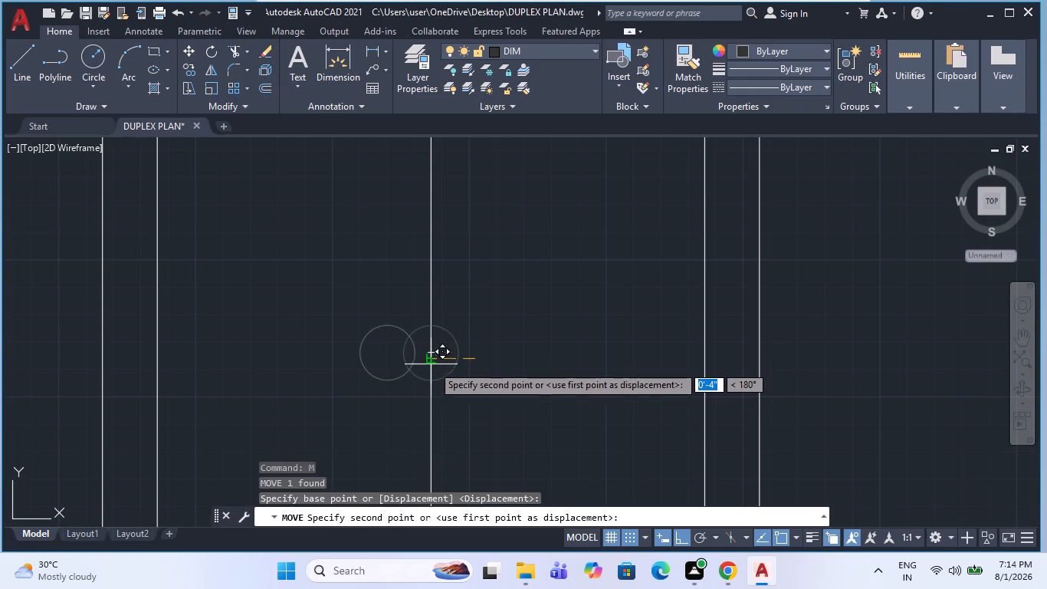
pyautogui.click(436, 357)
pyautogui.press('Escape')
pyautogui.scroll(-2, 379, 367)
pyautogui.press('Escape')
# Mirror the knob circle about the door's middle line onto the right leaf, keeping the original.
pyautogui.click(379, 367)
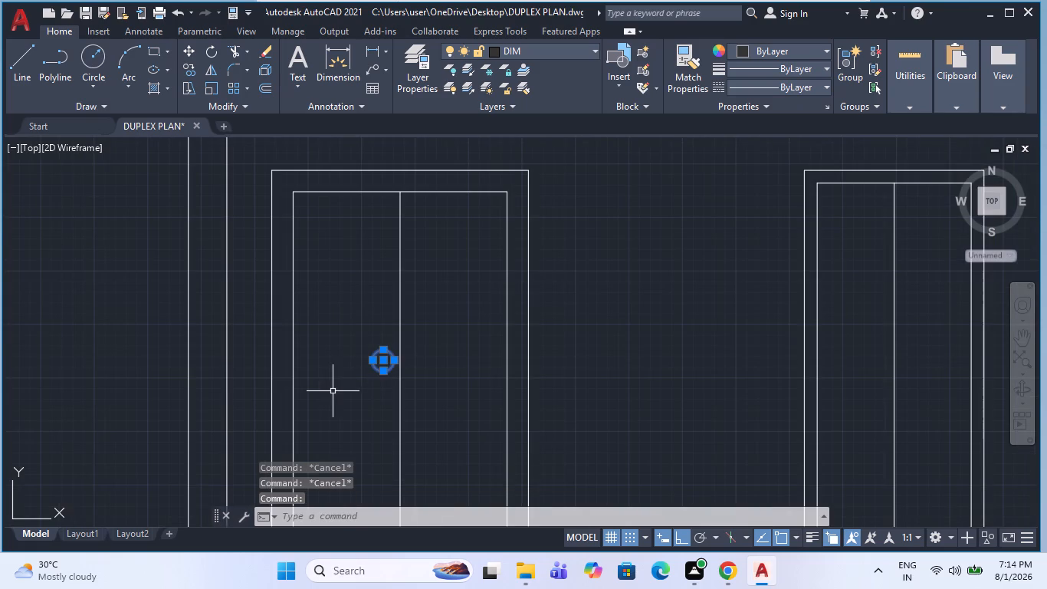
pyautogui.write('MI')
pyautogui.press('space')
pyautogui.click(400, 196)
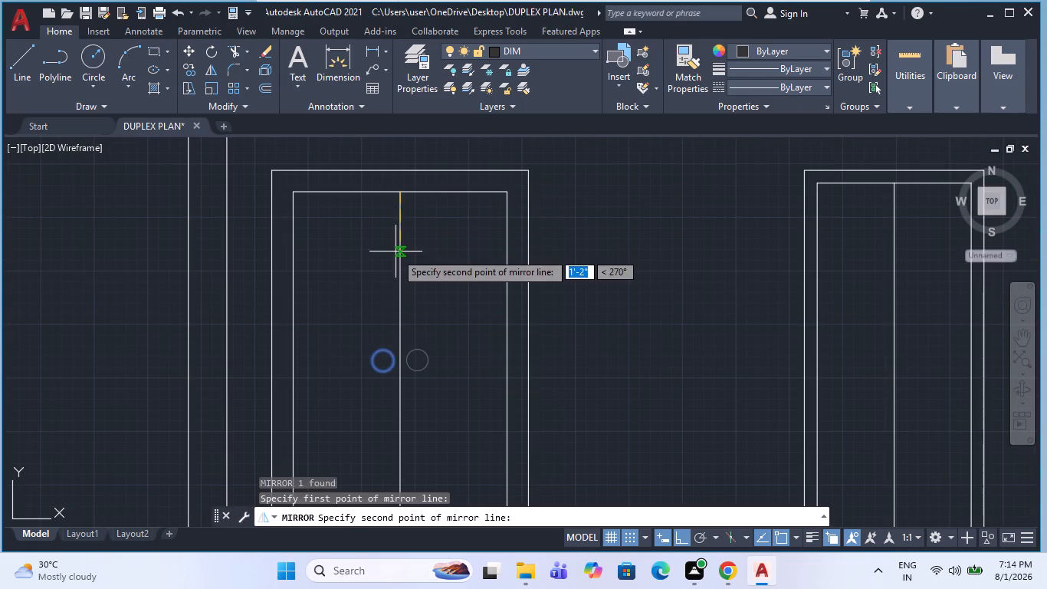
pyautogui.click(395, 252)
pyautogui.press('space')
pyautogui.scroll(-2, 403, 289)
pyautogui.press('Escape')
pyautogui.scroll(-1, 439, 311)
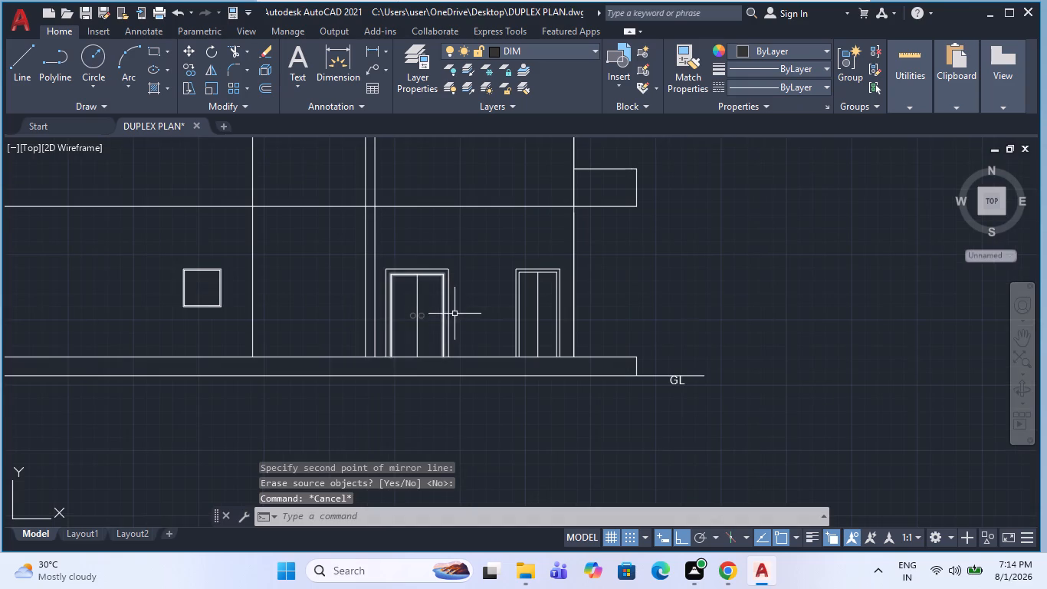
# Copy both knob circles from the wider double door to the narrower one, aligned on its middle line.
pyautogui.moveTo(476, 321); pyautogui.dragTo(447, 335, button='middle')
pyautogui.scroll(-2, 450, 327)
pyautogui.scroll(4, 425, 339)
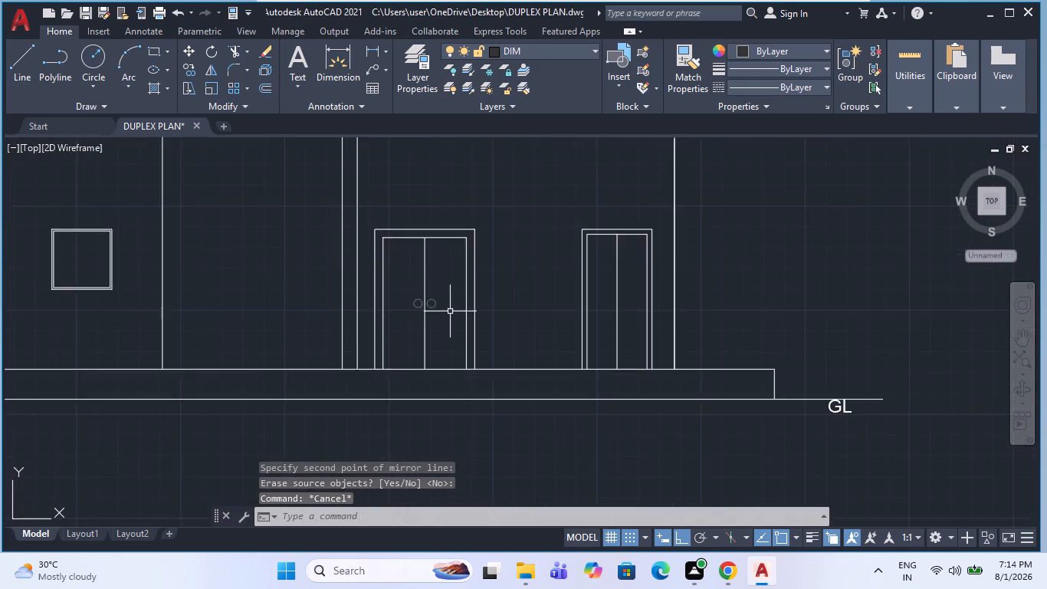
pyautogui.scroll(1, 450, 311)
pyautogui.click(448, 313)
pyautogui.click(396, 257)
pyautogui.click(366, 271)
pyautogui.click(331, 327)
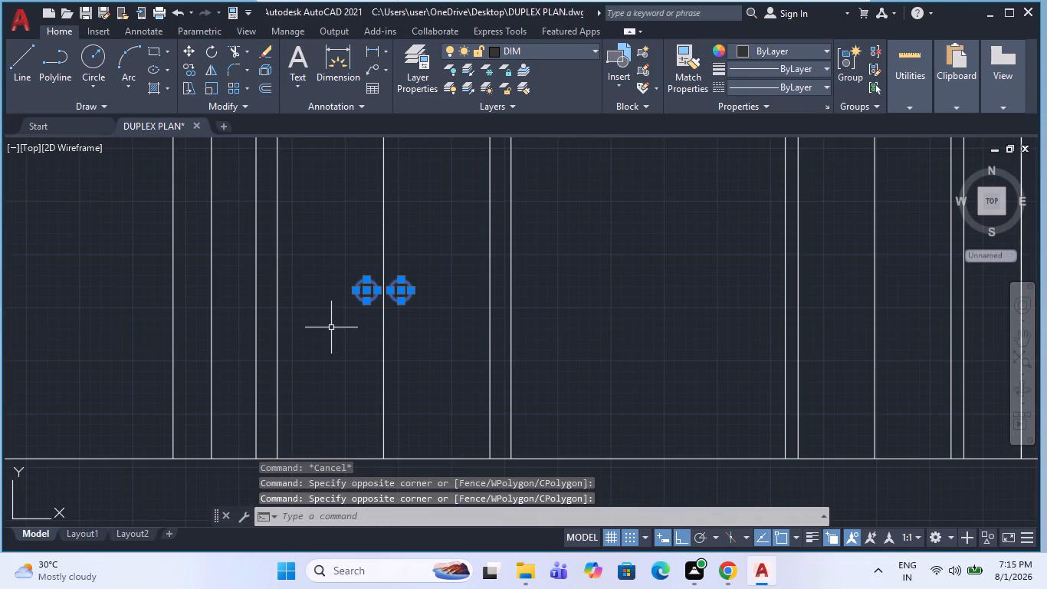
pyautogui.scroll(-2, 338, 341)
pyautogui.press('c')
pyautogui.write('O')
pyautogui.press('space')
pyautogui.scroll(2, 359, 320)
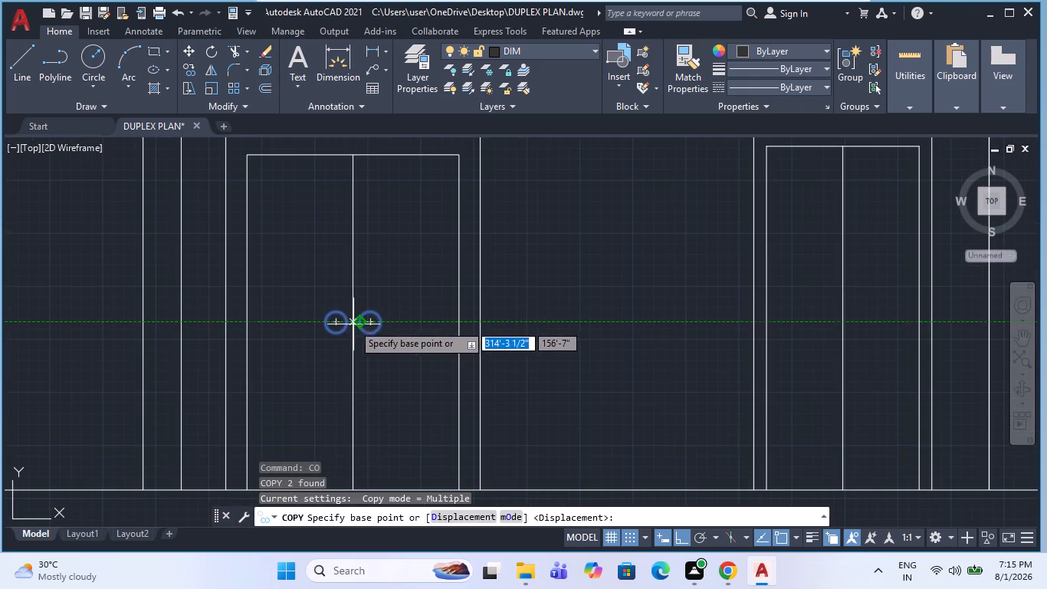
pyautogui.click(350, 324)
pyautogui.scroll(-1, 356, 327)
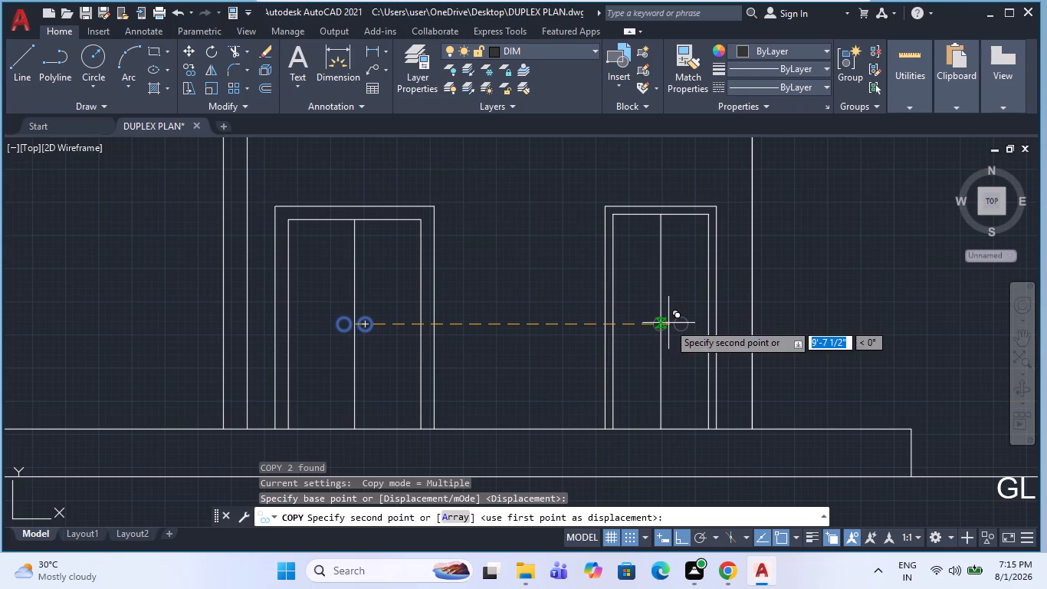
pyautogui.click(658, 320)
pyautogui.press('Escape')
pyautogui.scroll(-2, 601, 336)
pyautogui.press('Escape')
pyautogui.scroll(-2, 570, 339)
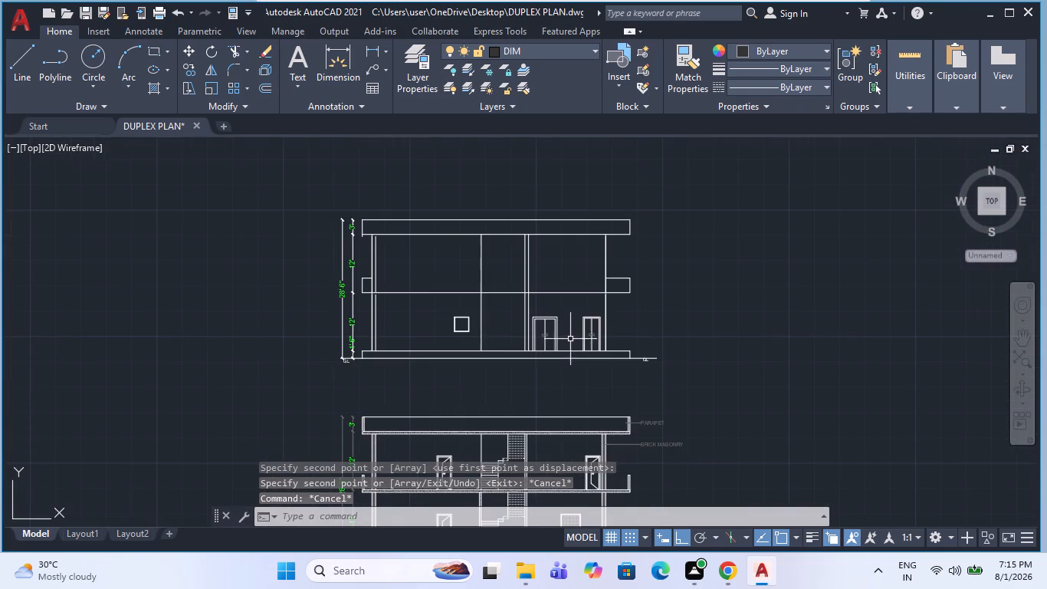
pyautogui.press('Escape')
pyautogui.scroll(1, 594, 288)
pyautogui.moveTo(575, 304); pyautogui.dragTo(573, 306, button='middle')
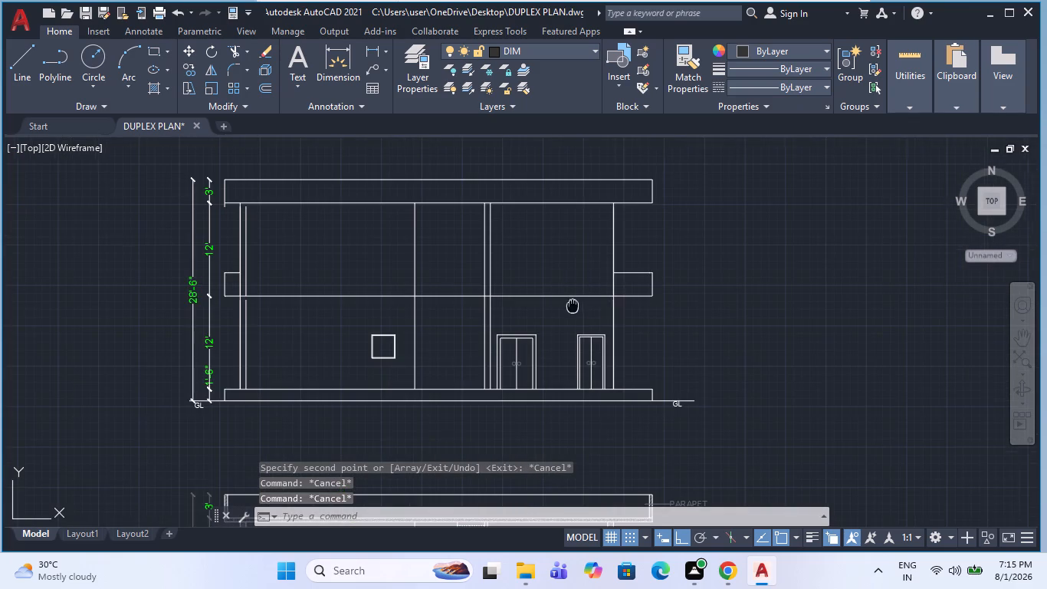
# Compare the front elevation with the first floor plan and examine the plan's front-facing doors and windows.
pyautogui.moveTo(573, 306); pyautogui.dragTo(554, 324, button='middle')
pyautogui.scroll(-1, 546, 315)
pyautogui.moveTo(610, 341); pyautogui.dragTo(533, 301, button='middle')
pyautogui.scroll(-1, 587, 263)
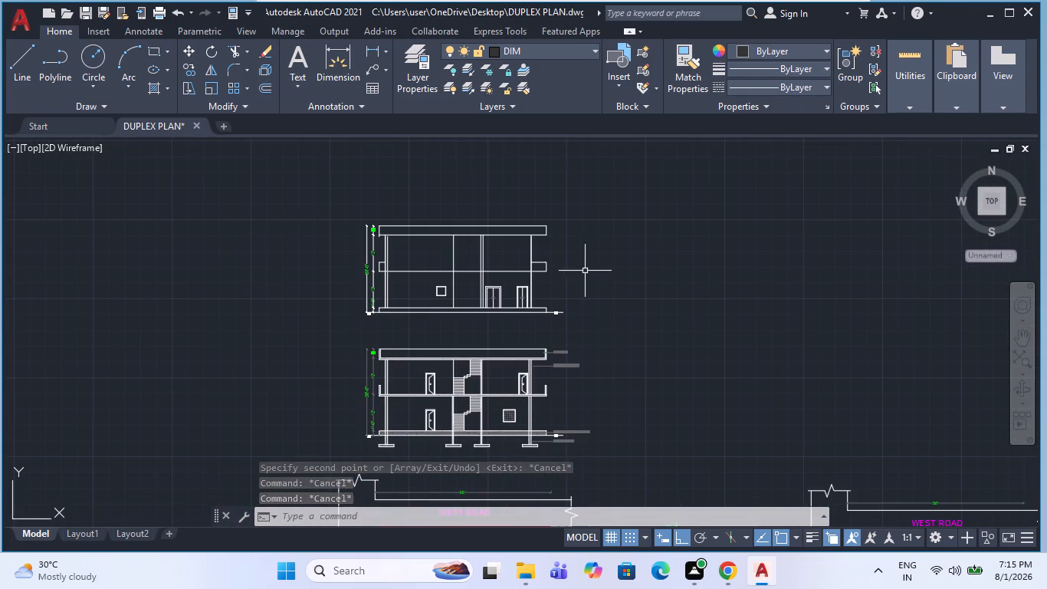
pyautogui.scroll(-2, 497, 253)
pyautogui.scroll(3, 475, 262)
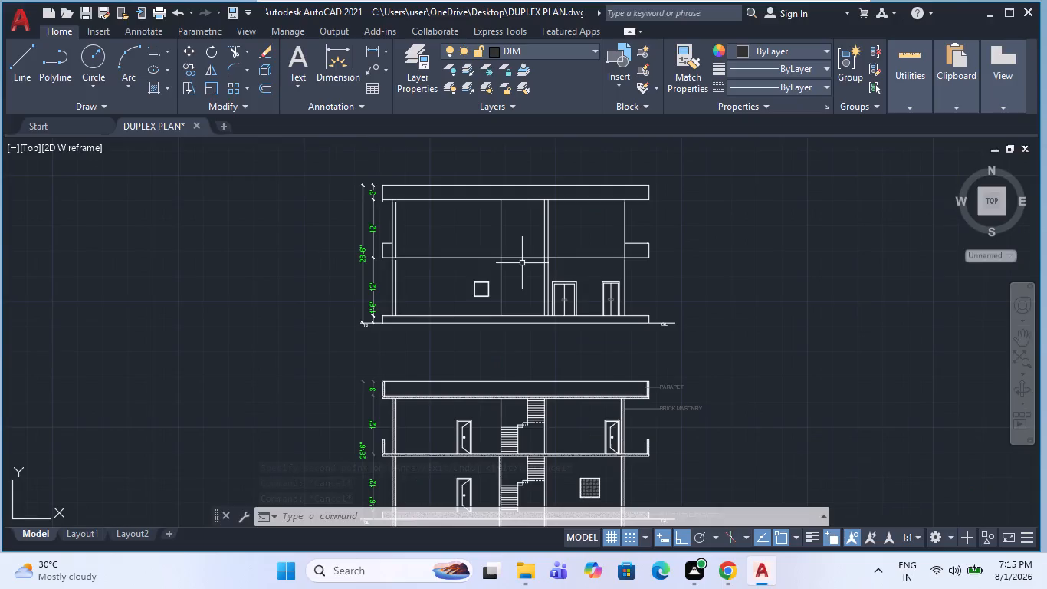
pyautogui.scroll(2, 527, 267)
pyautogui.moveTo(522, 271); pyautogui.dragTo(507, 278, button='middle')
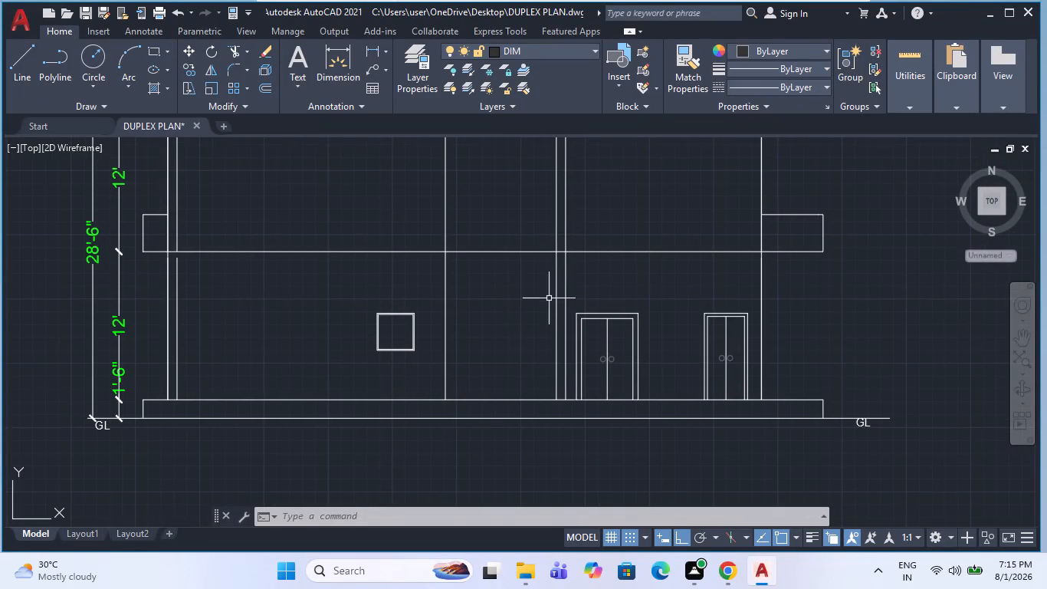
pyautogui.scroll(-2, 515, 298)
pyautogui.press('Escape')
pyautogui.scroll(1, 527, 265)
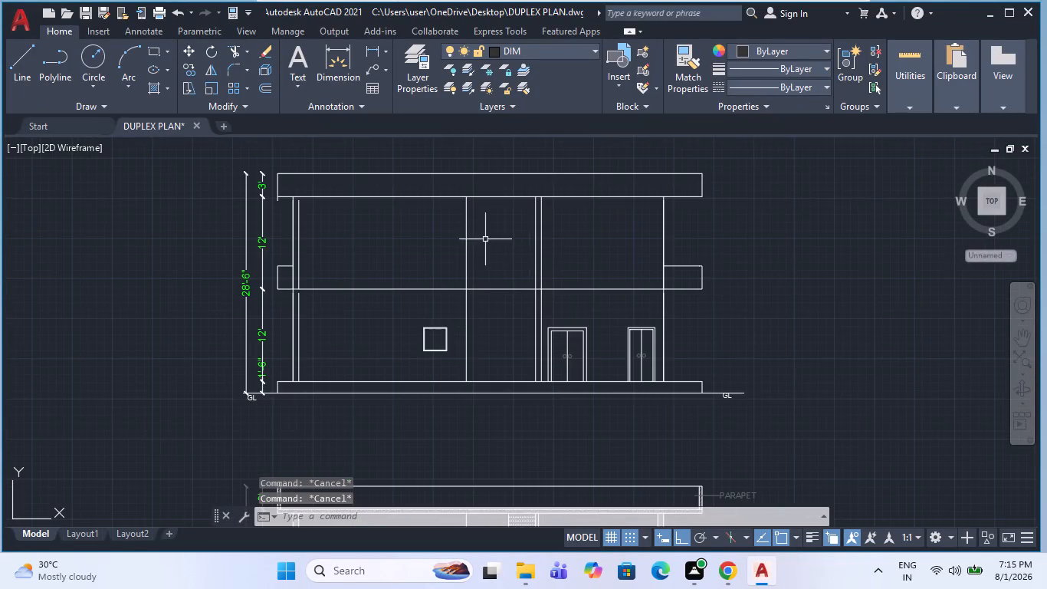
pyautogui.scroll(-4, 482, 235)
pyautogui.scroll(2, 595, 429)
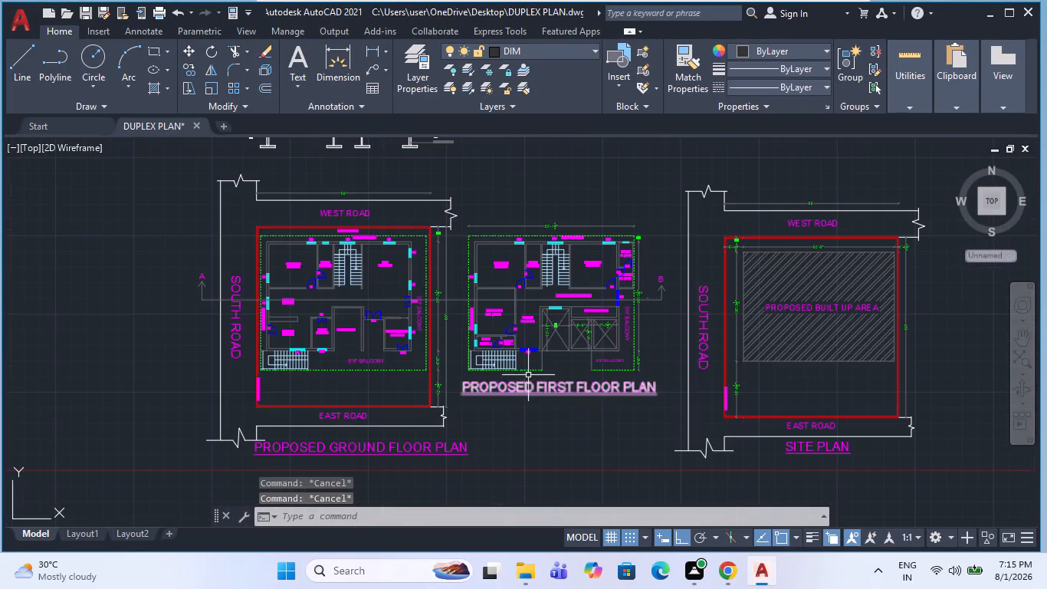
pyautogui.scroll(2, 528, 375)
pyautogui.scroll(-4, 533, 376)
pyautogui.scroll(2, 540, 364)
pyautogui.scroll(-2, 540, 366)
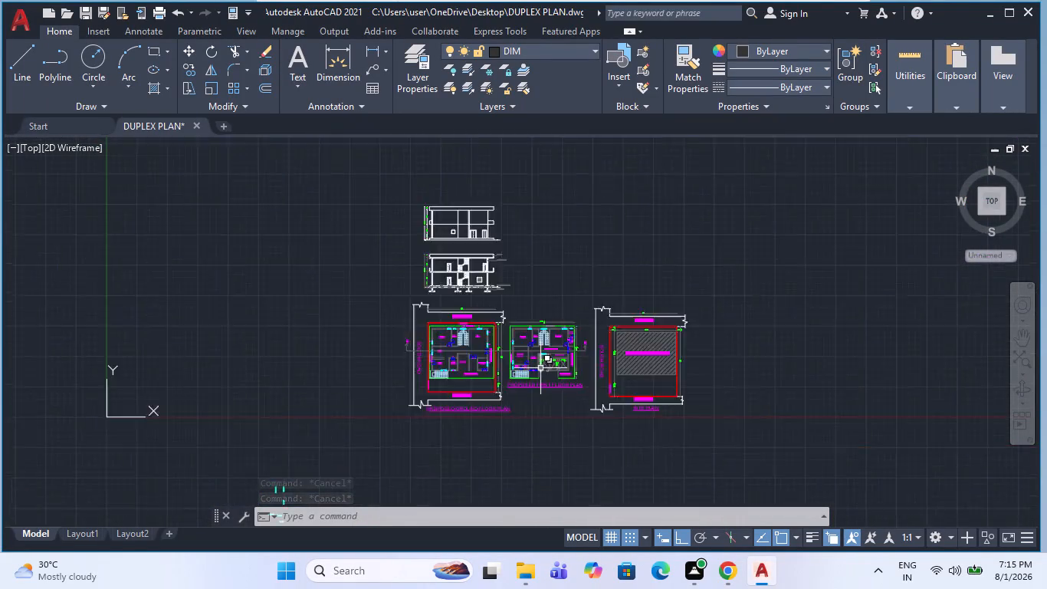
pyautogui.scroll(-1, 540, 368)
pyautogui.scroll(2, 540, 367)
pyautogui.scroll(3, 415, 220)
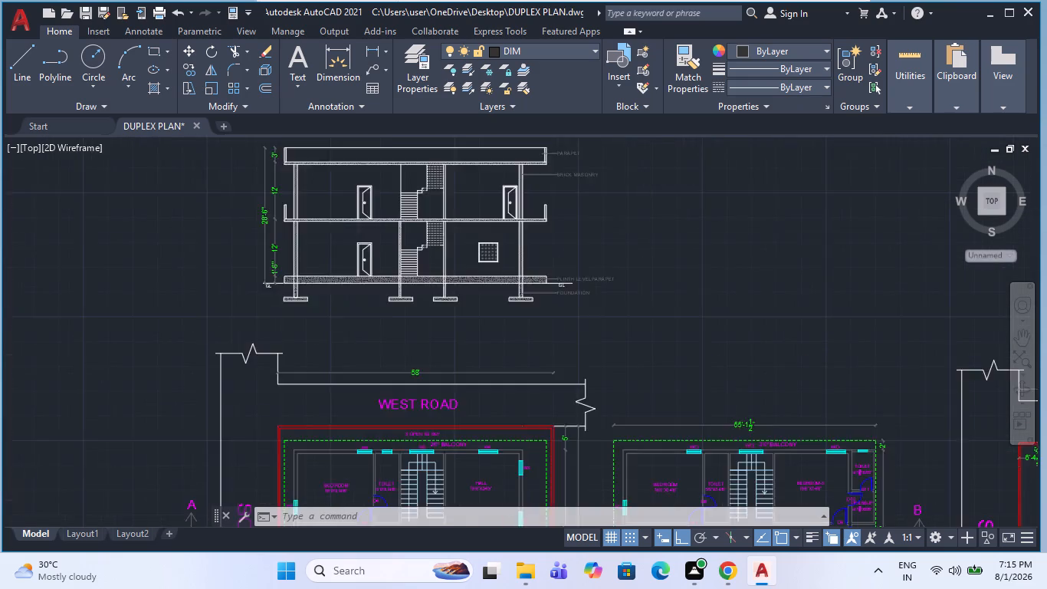
pyautogui.scroll(-2, 415, 219)
pyautogui.scroll(1, 598, 482)
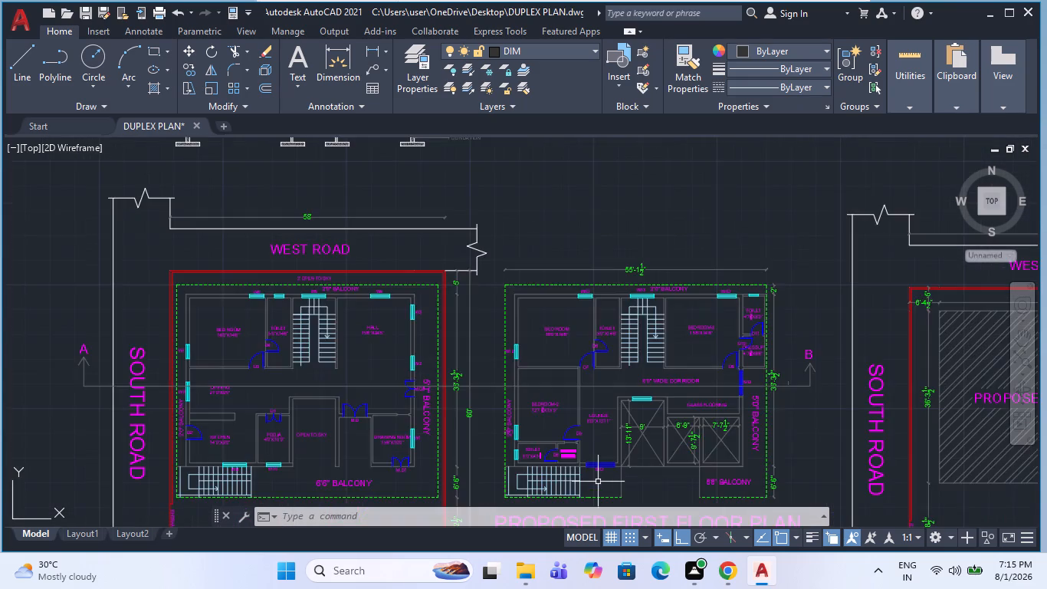
pyautogui.scroll(2, 596, 479)
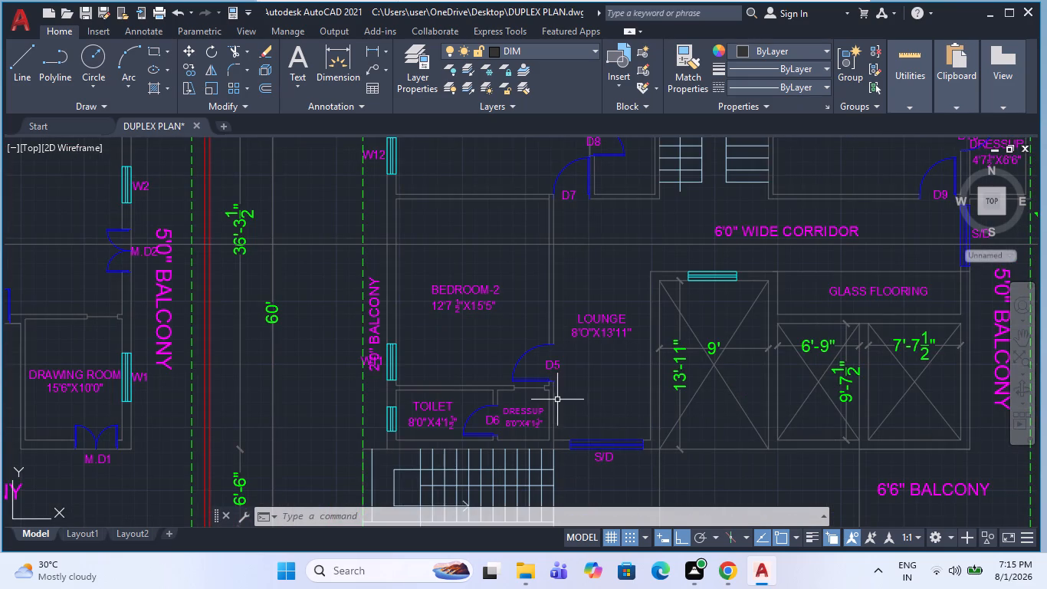
pyautogui.scroll(-2, 557, 400)
pyautogui.moveTo(590, 420); pyautogui.dragTo(553, 416, button='middle')
pyautogui.scroll(1, 572, 403)
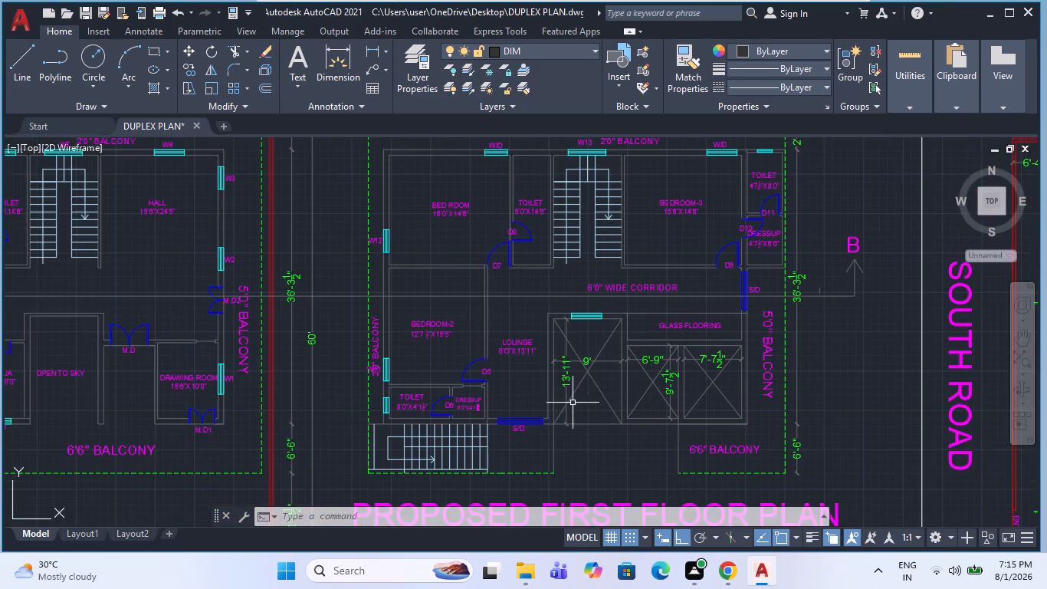
pyautogui.moveTo(573, 403); pyautogui.dragTo(516, 399, button='middle')
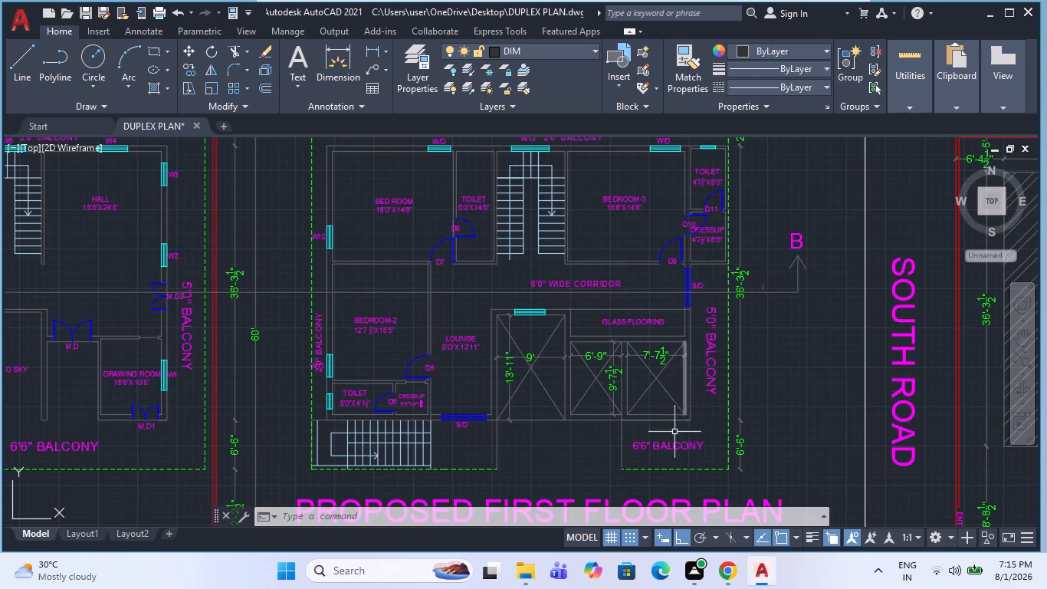
pyautogui.scroll(1, 489, 434)
pyautogui.press('Escape')
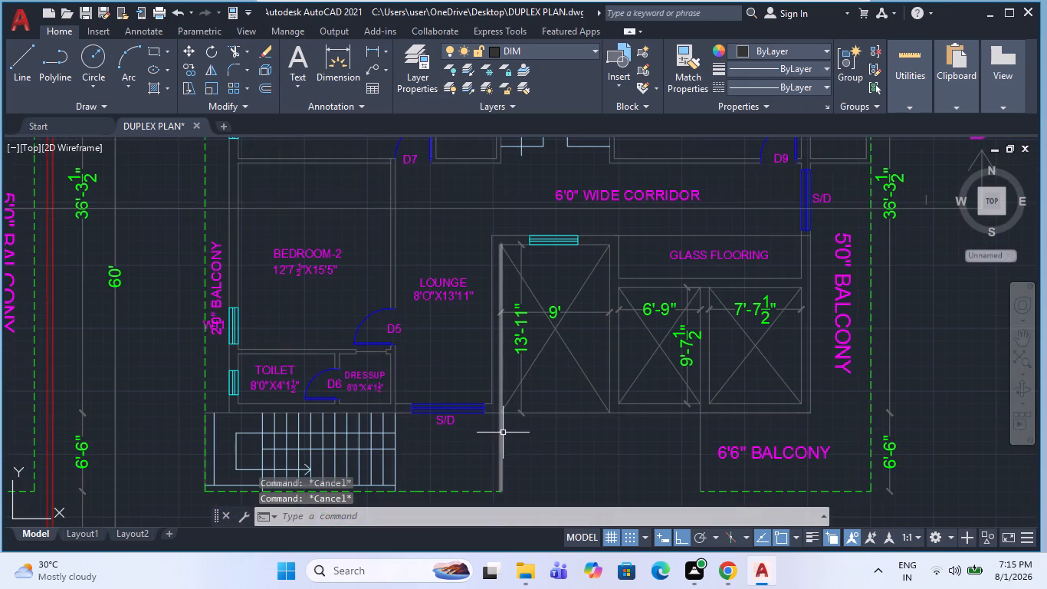
pyautogui.scroll(-2, 477, 429)
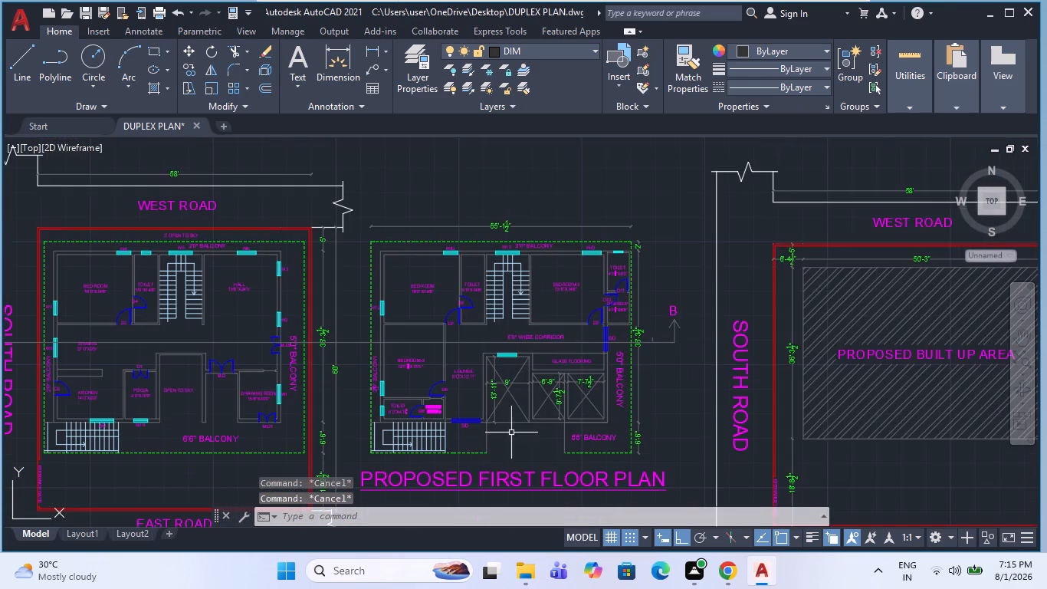
# Draw vertical construction lines through both ends of the lounge's S/D sliding door on the first floor plan.
pyautogui.scroll(2, 462, 423)
pyautogui.press('x')
pyautogui.write('L')
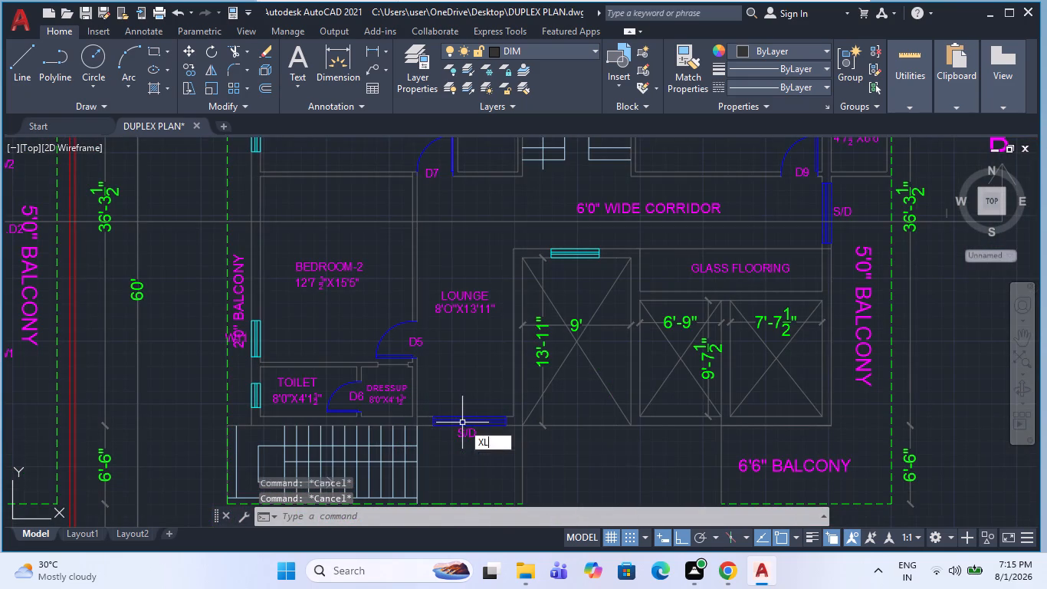
pyautogui.press('space')
pyautogui.scroll(2, 428, 419)
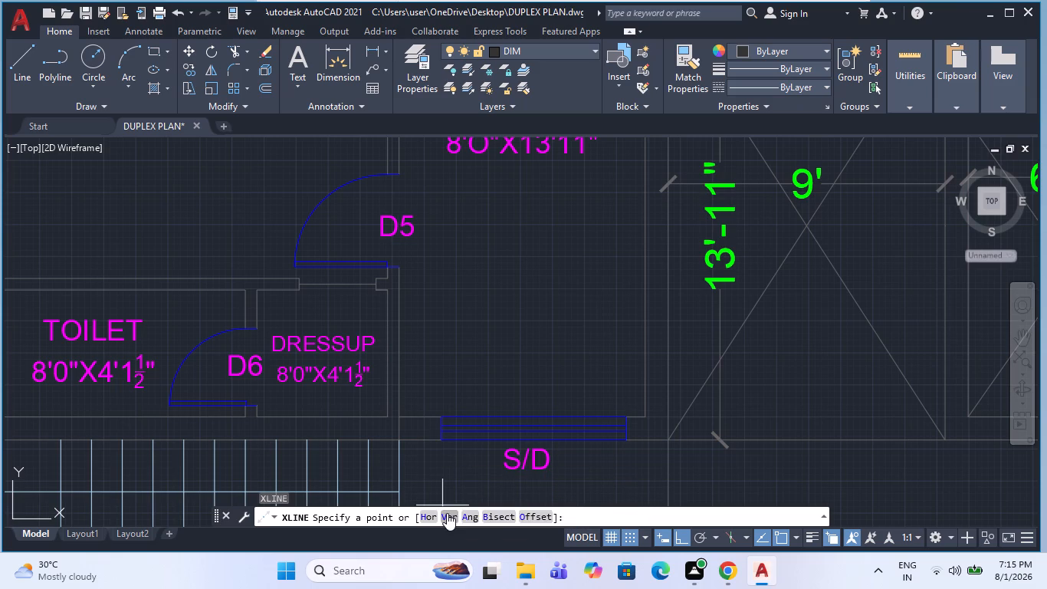
pyautogui.click(447, 513)
pyautogui.click(438, 415)
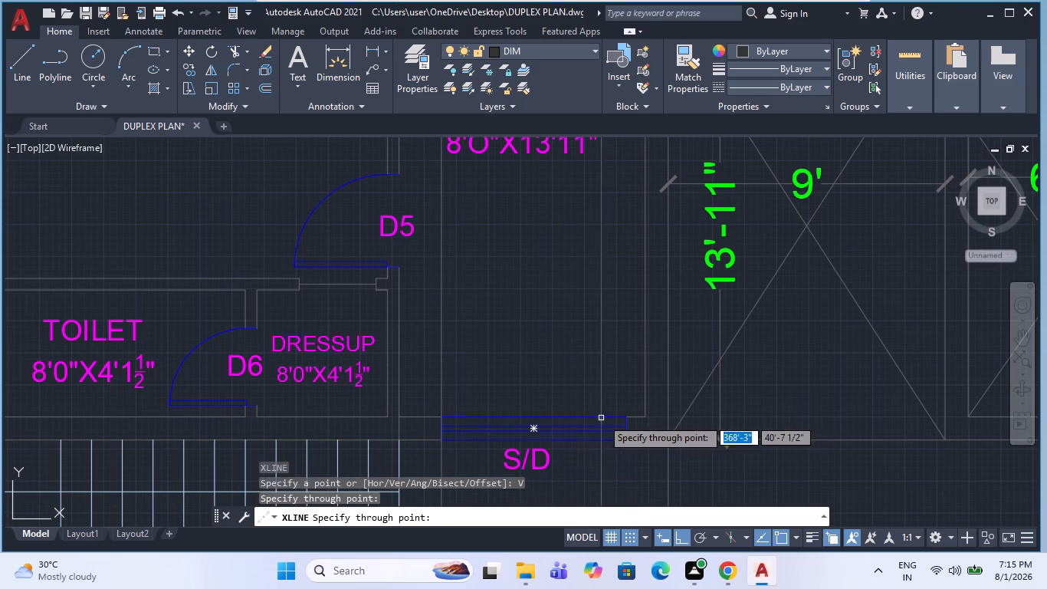
pyautogui.click(625, 411)
pyautogui.press('Escape')
pyautogui.scroll(-2, 584, 439)
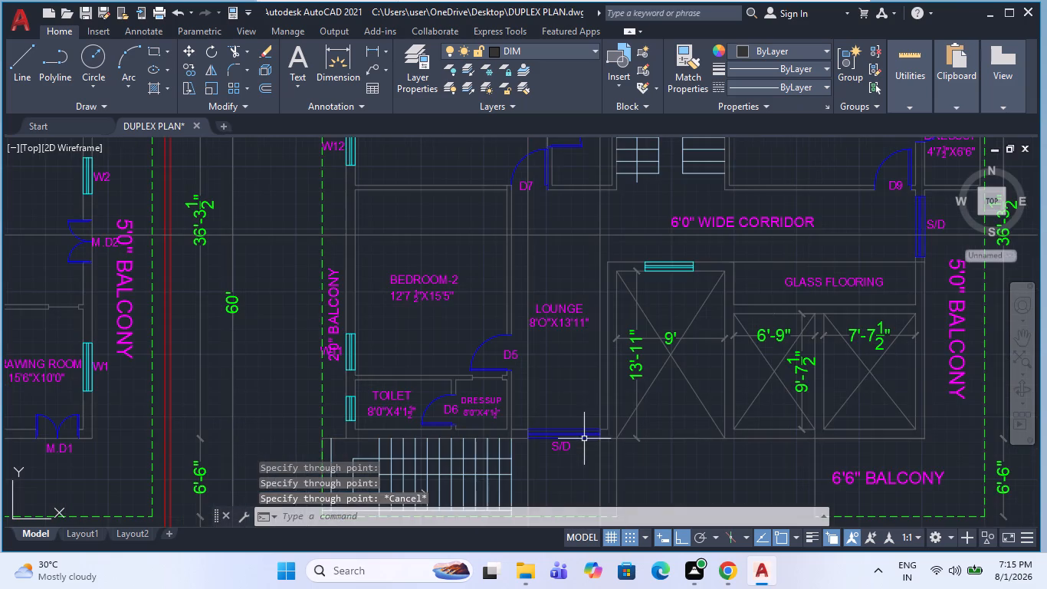
# Draw vertical construction lines through both ends of the window between the 6'0" wide corridor and the 9' void.
pyautogui.press('space')
pyautogui.scroll(2, 665, 227)
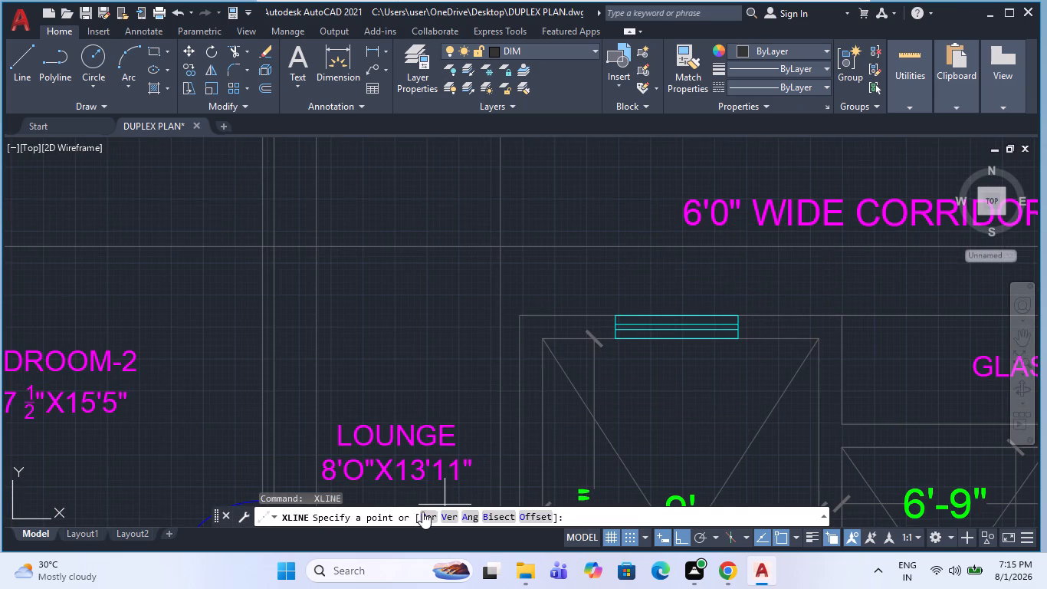
pyautogui.click(445, 515)
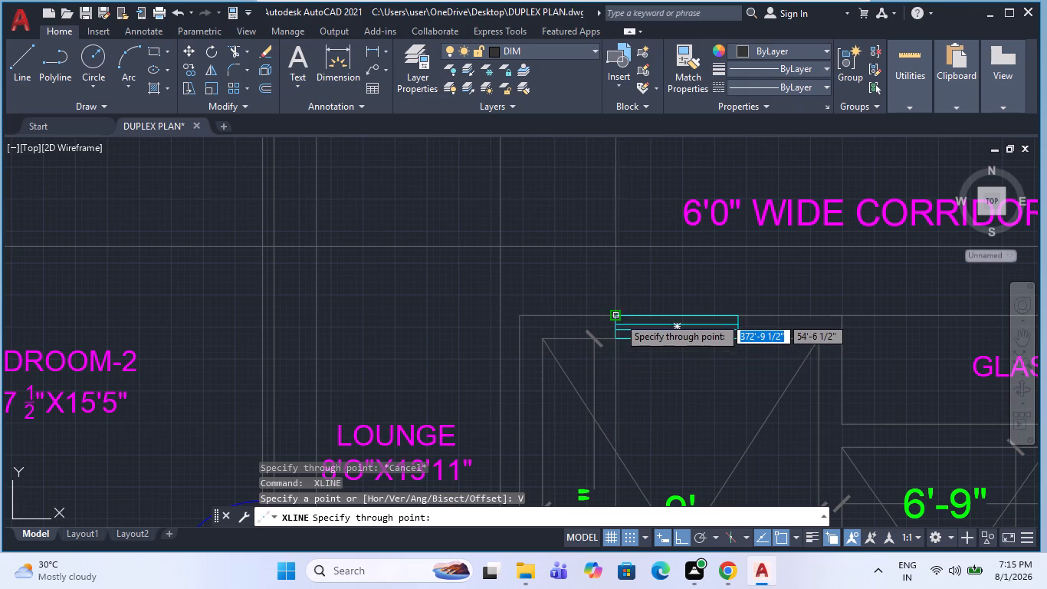
pyautogui.click(621, 316)
pyautogui.click(740, 315)
pyautogui.press('Escape')
pyautogui.scroll(-2, 659, 362)
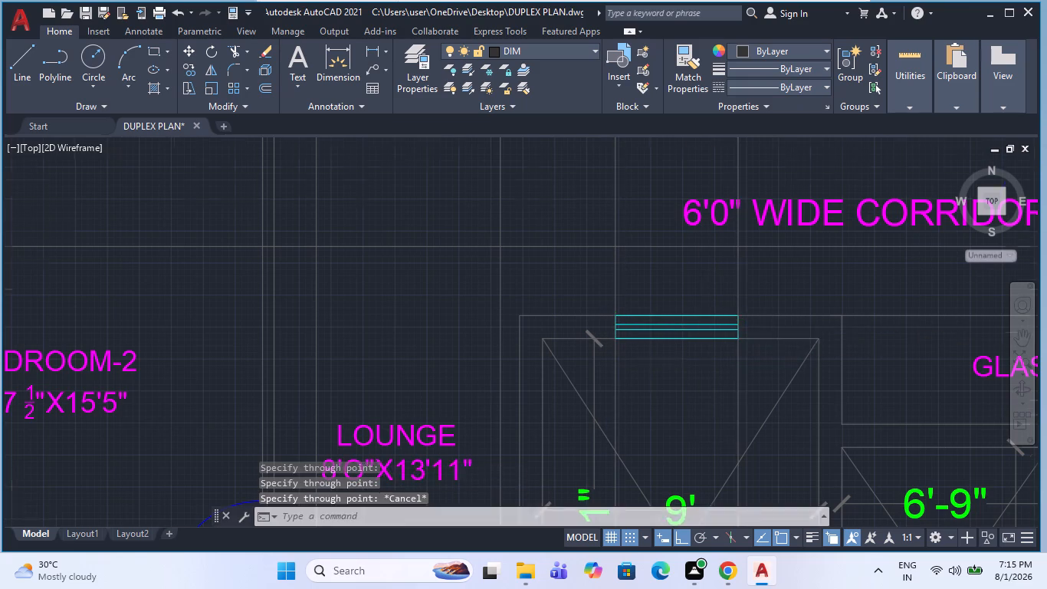
pyautogui.press('Escape')
# Copy the four opening construction lines from the plan's outer wall corner beside D9 to the section's matching outer wall face at plinth level.
pyautogui.click(713, 343)
pyautogui.press('Escape')
pyautogui.click(704, 340)
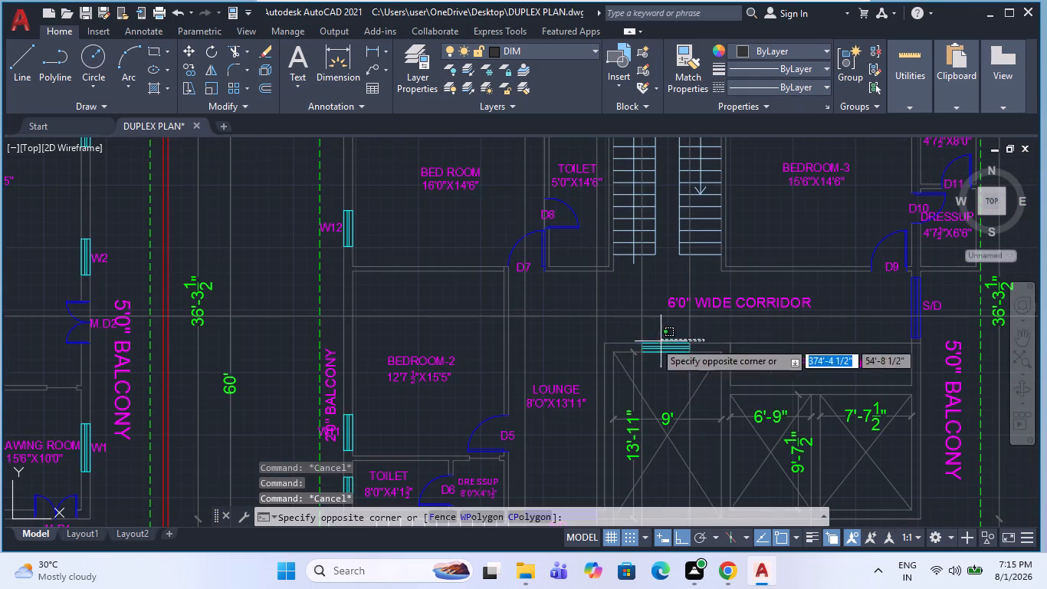
pyautogui.click(619, 327)
pyautogui.scroll(-2, 607, 333)
pyautogui.scroll(4, 592, 400)
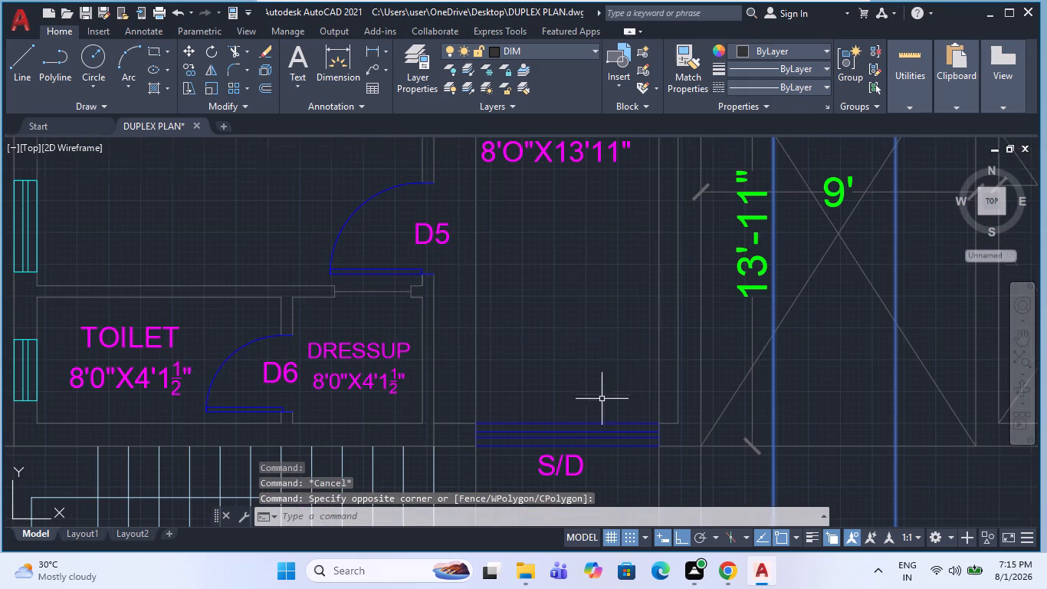
pyautogui.click(669, 381)
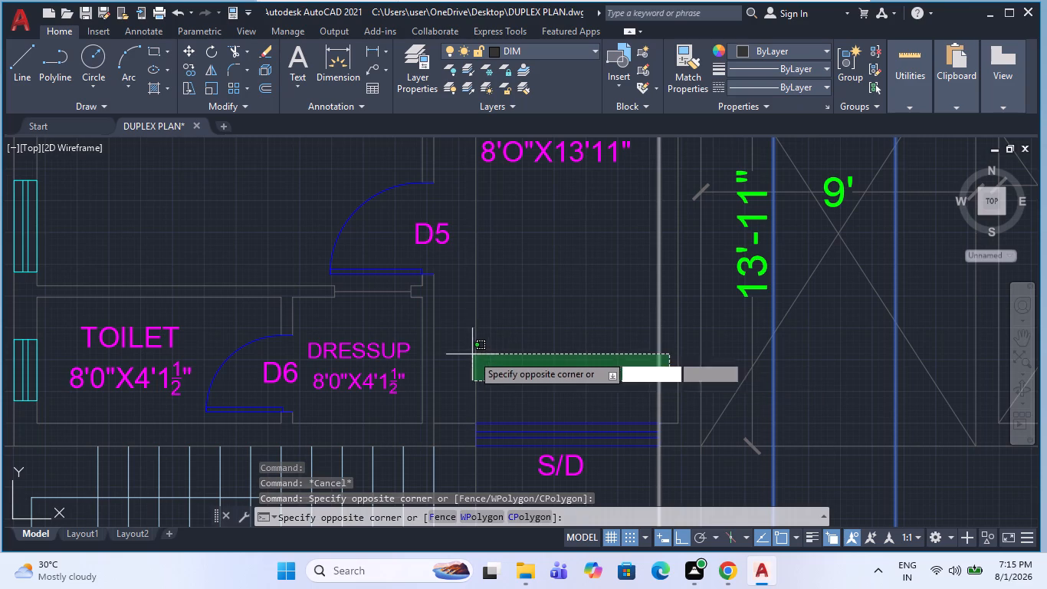
pyautogui.click(461, 352)
pyautogui.scroll(-1, 474, 367)
pyautogui.press('c')
pyautogui.press('o')
pyautogui.press('space')
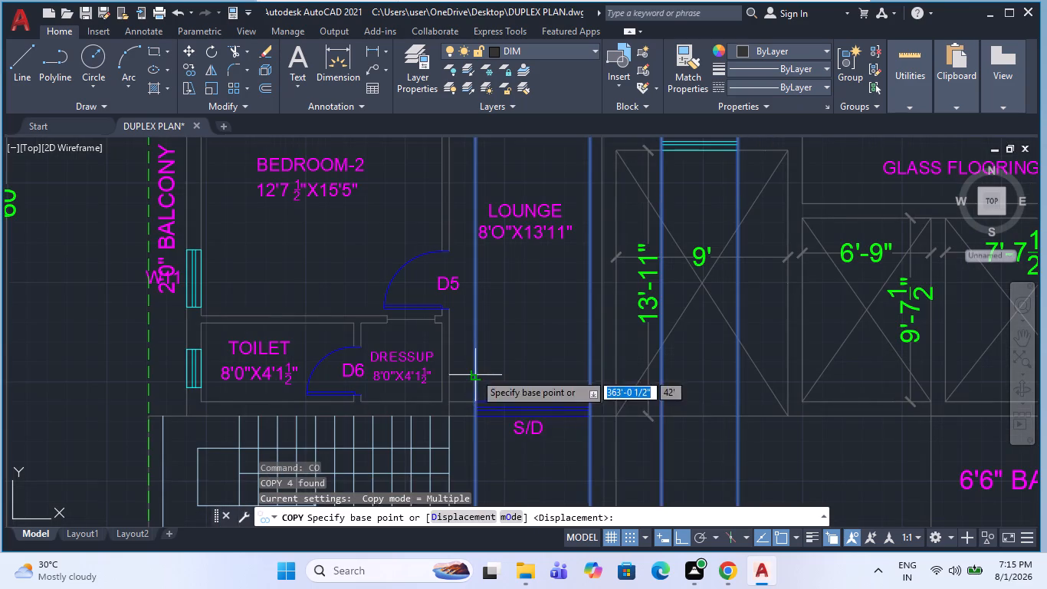
pyautogui.scroll(-2, 474, 391)
pyautogui.scroll(3, 519, 222)
pyautogui.scroll(-4, 462, 287)
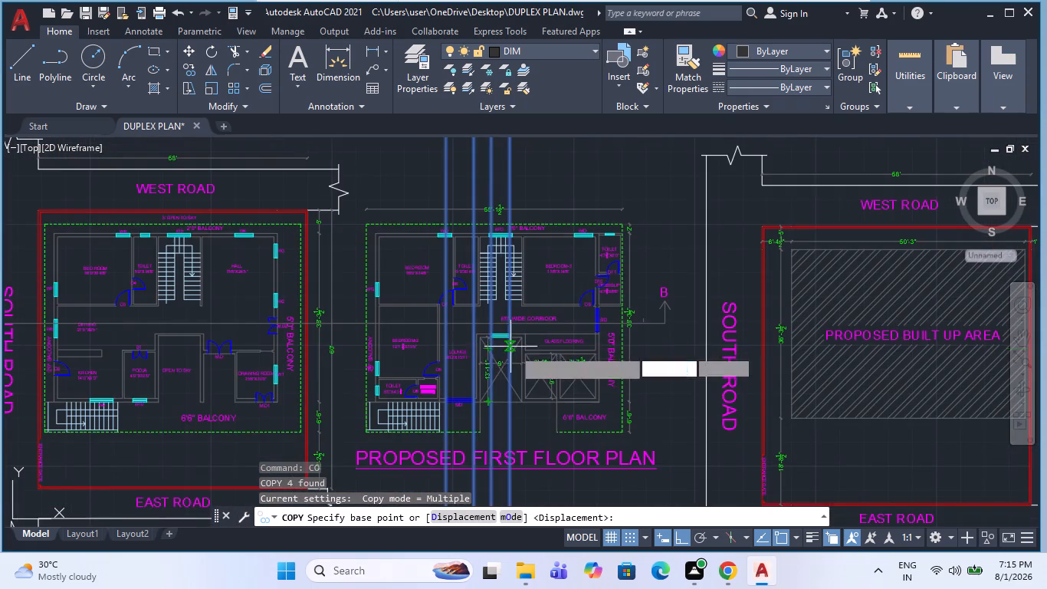
pyautogui.scroll(4, 535, 335)
pyautogui.scroll(-3, 491, 347)
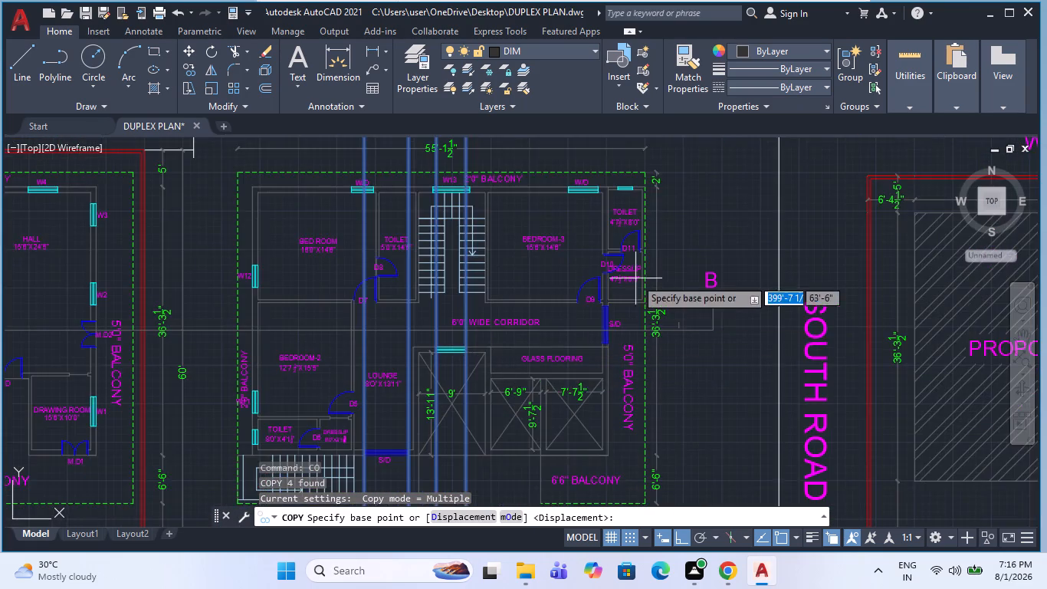
pyautogui.scroll(3, 641, 271)
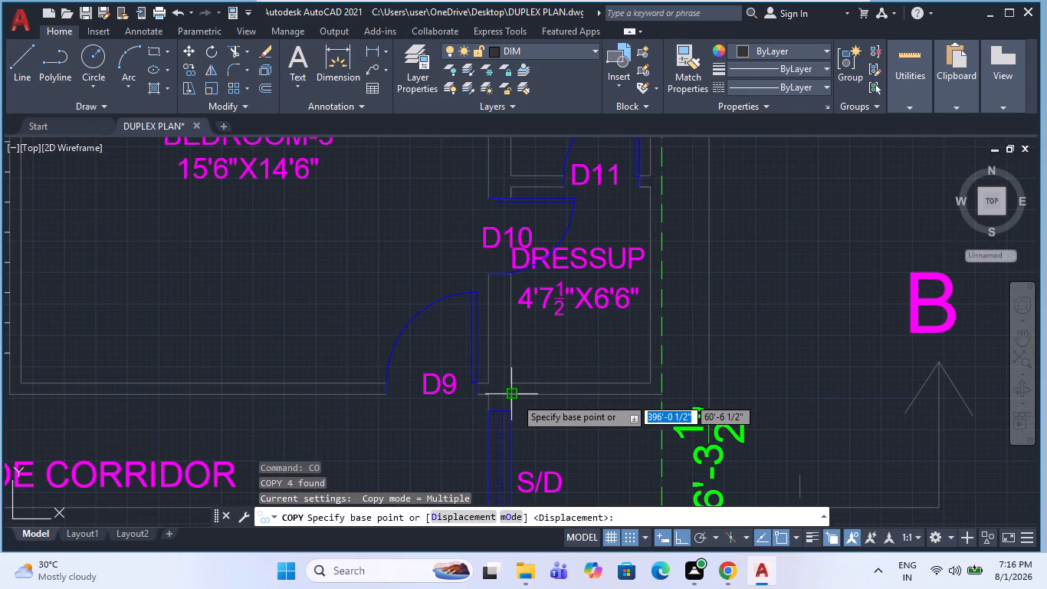
pyautogui.click(515, 397)
pyautogui.scroll(-6, 543, 410)
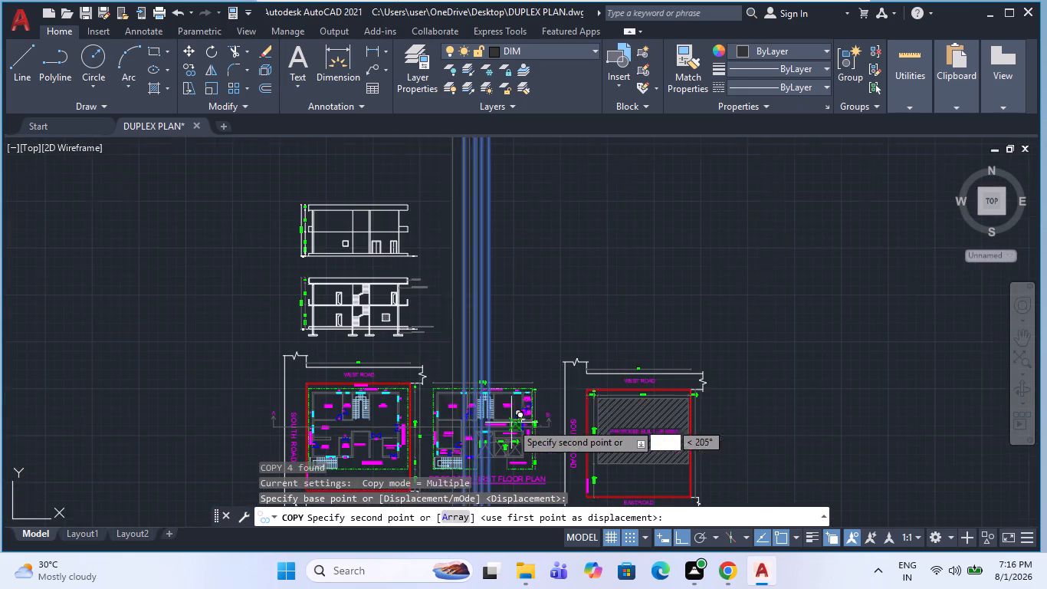
pyautogui.scroll(4, 385, 337)
pyautogui.scroll(2, 448, 286)
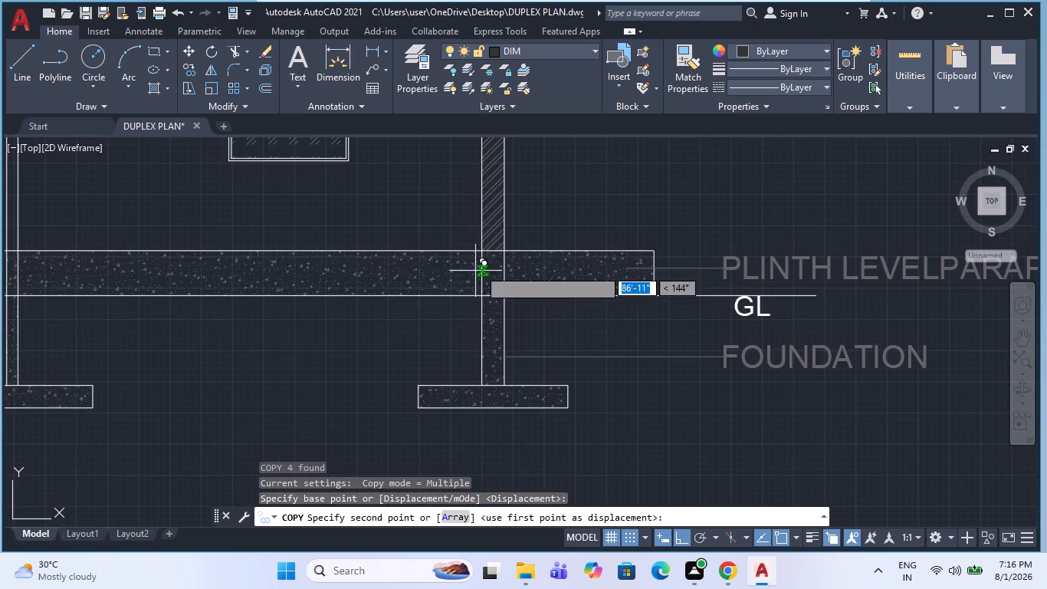
pyautogui.click(505, 253)
pyautogui.scroll(-5, 527, 354)
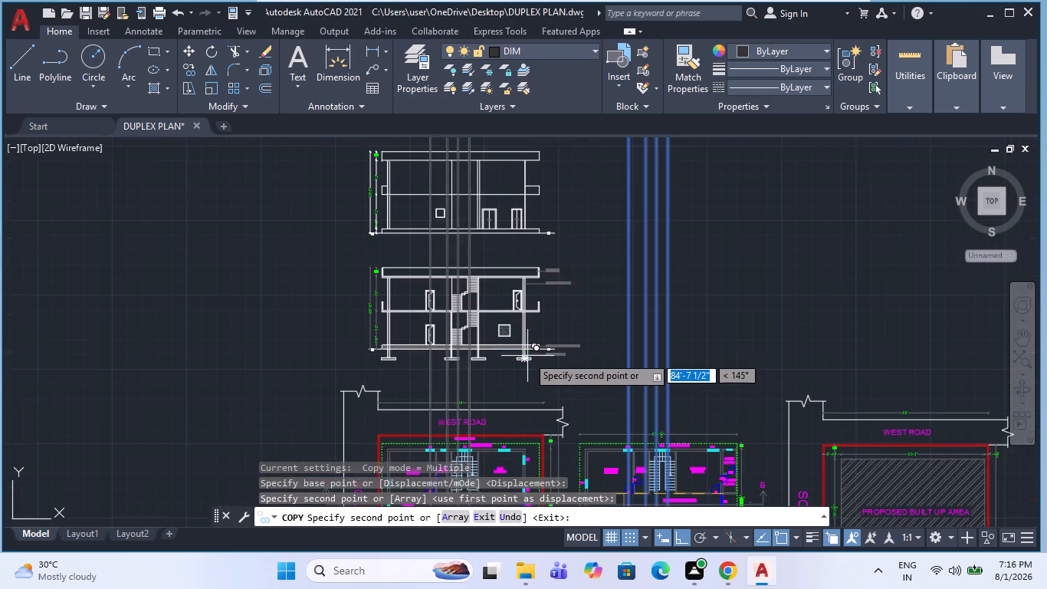
pyautogui.press('Escape')
# Offset the elevation's first-floor level line 7' upward to mark the head height of the upper openings.
pyautogui.scroll(3, 473, 188)
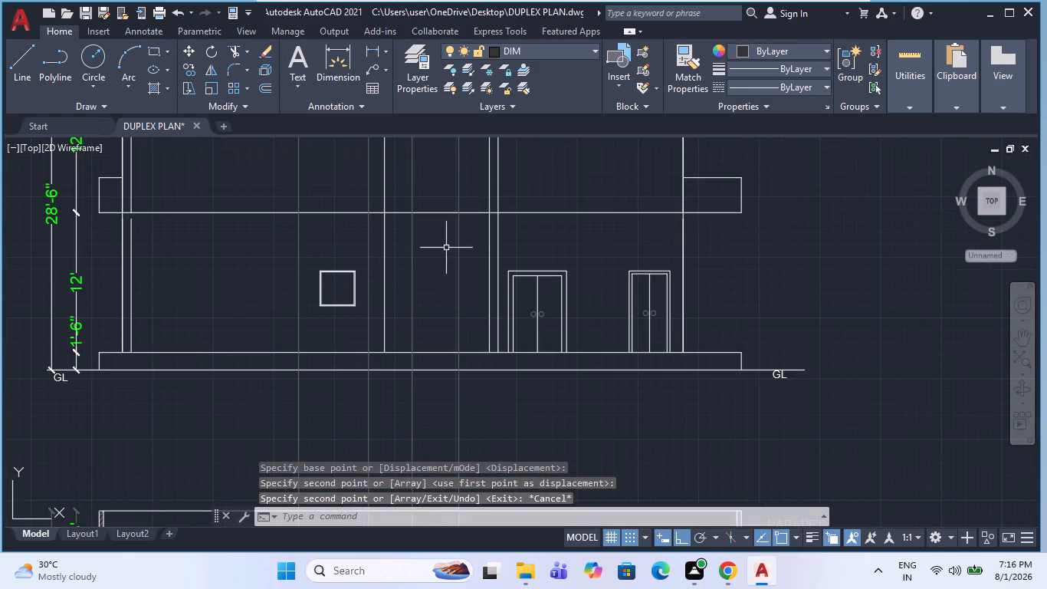
pyautogui.scroll(-2, 432, 292)
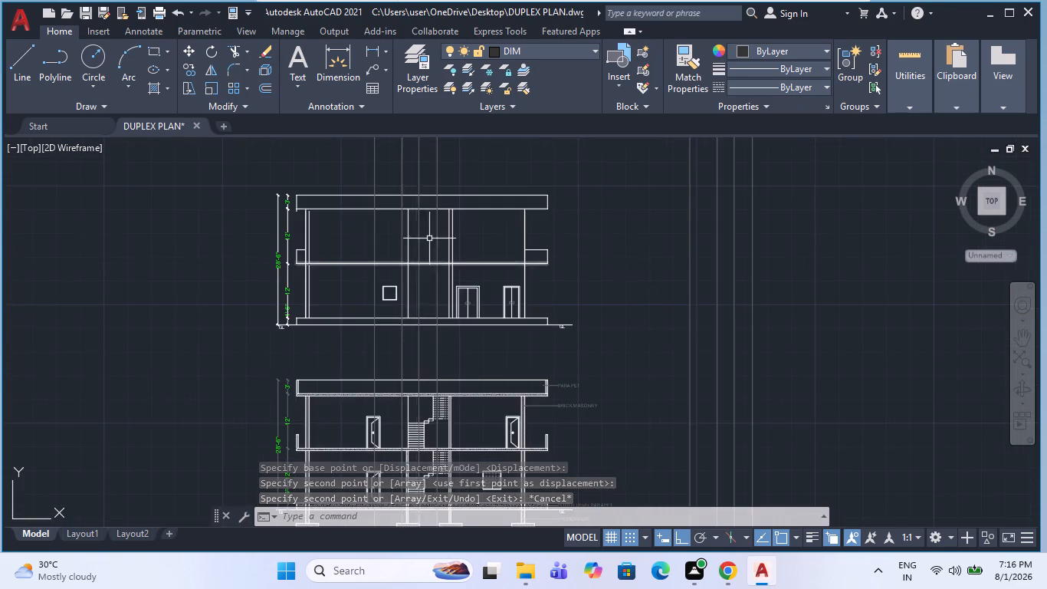
pyautogui.scroll(1, 429, 236)
pyautogui.press('Escape')
pyautogui.write("O 7'")
pyautogui.press('Return')
pyautogui.click(356, 281)
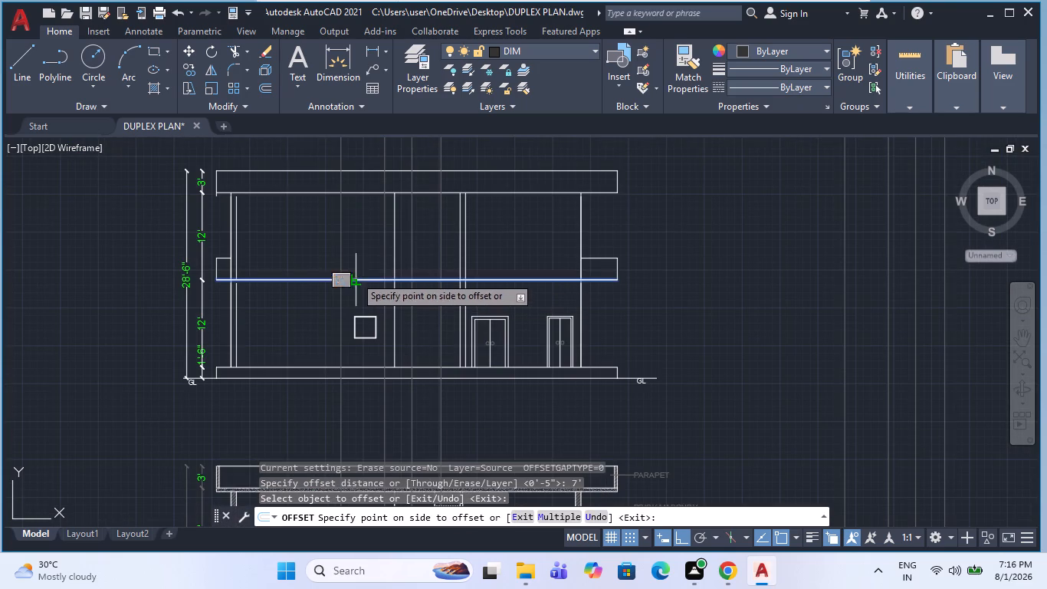
pyautogui.scroll(2, 378, 220)
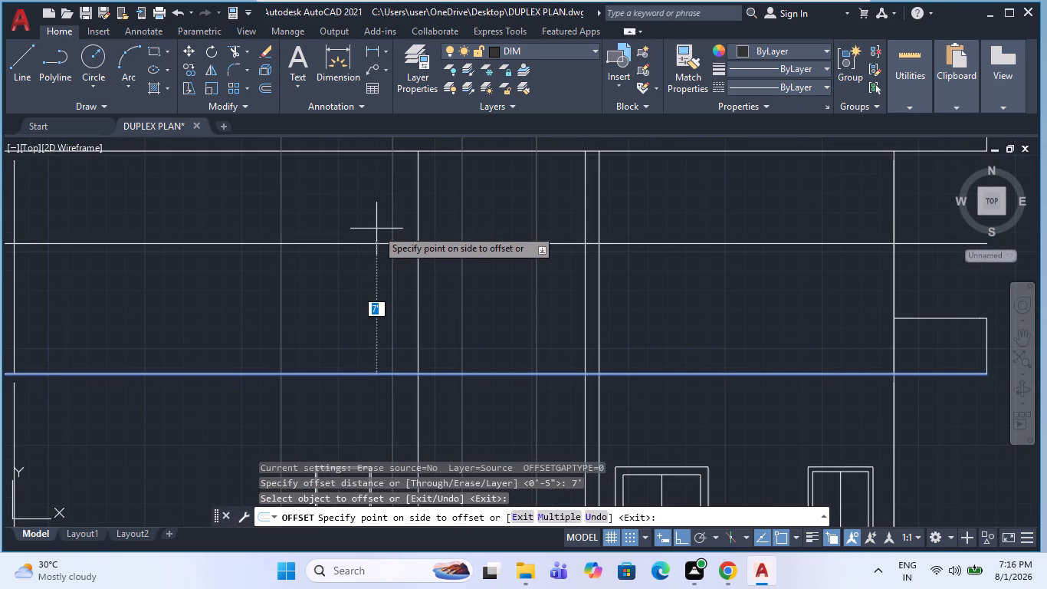
pyautogui.click(376, 227)
pyautogui.scroll(-2, 379, 238)
pyautogui.press('Escape')
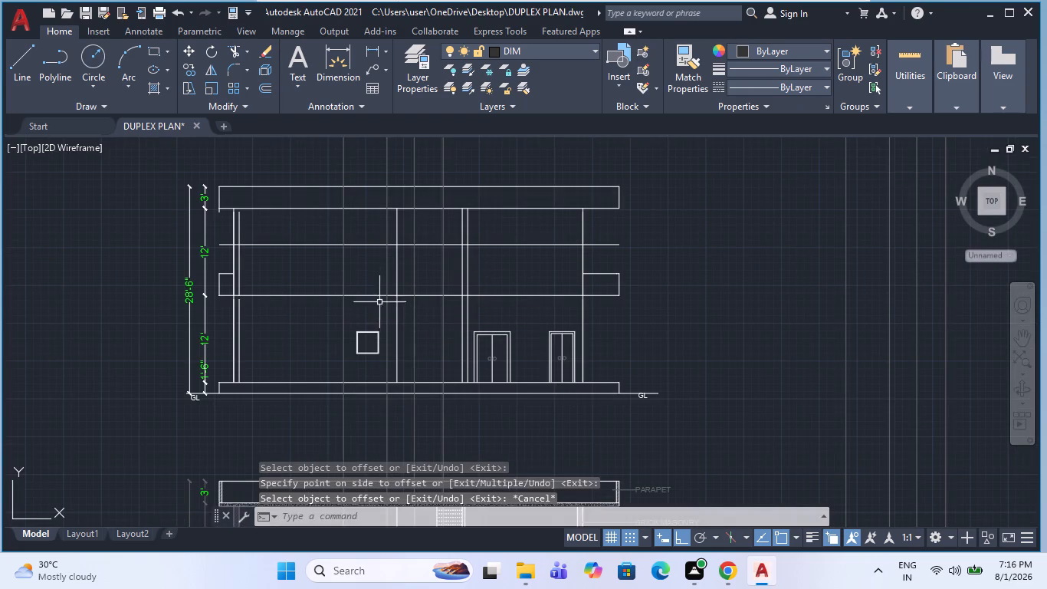
# Trim the elevation's 7' head-height line back to the sliding door's outer construction line and erase the leftover stub at the outer wall.
pyautogui.scroll(2, 370, 262)
pyautogui.press('Escape')
pyautogui.scroll(-1, 284, 232)
pyautogui.press('Escape')
pyautogui.press('Escape')
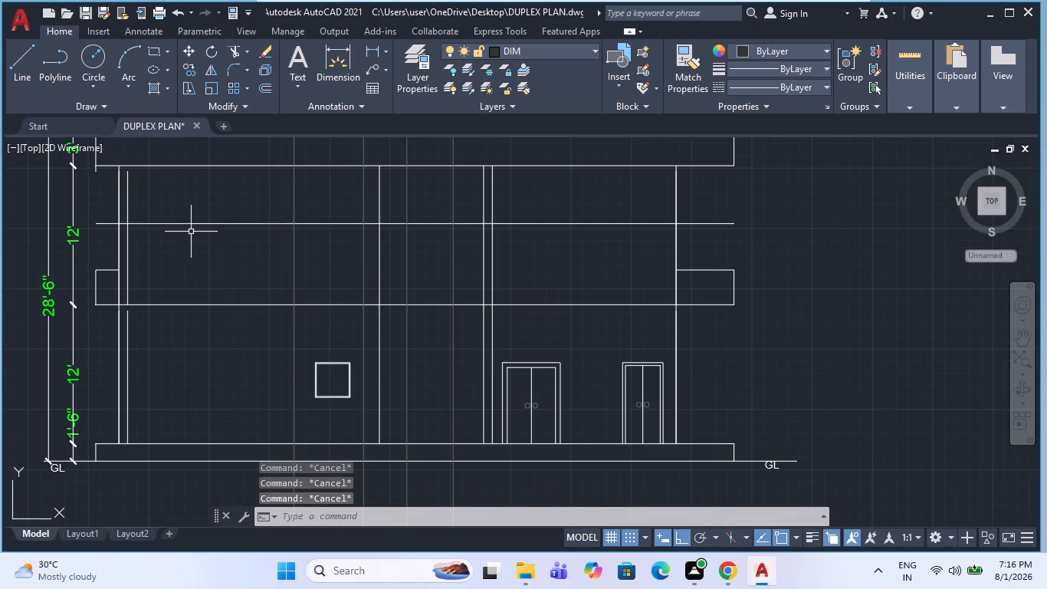
pyautogui.write('TR')
pyautogui.press('space')
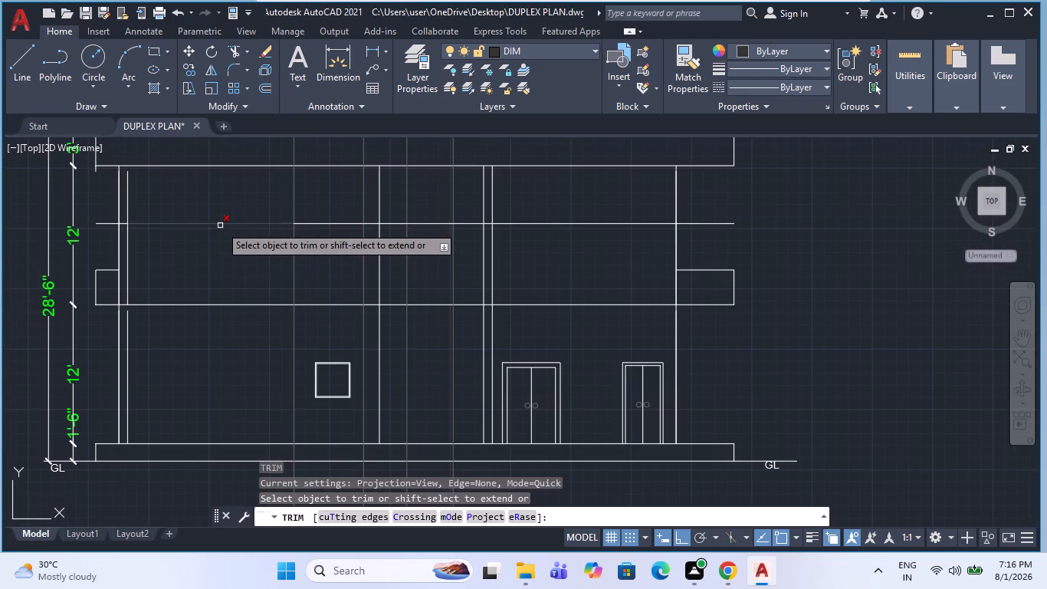
pyautogui.click(220, 225)
pyautogui.press('Escape')
pyautogui.scroll(2, 80, 220)
pyautogui.press('Escape')
pyautogui.click(139, 265)
pyautogui.click(104, 199)
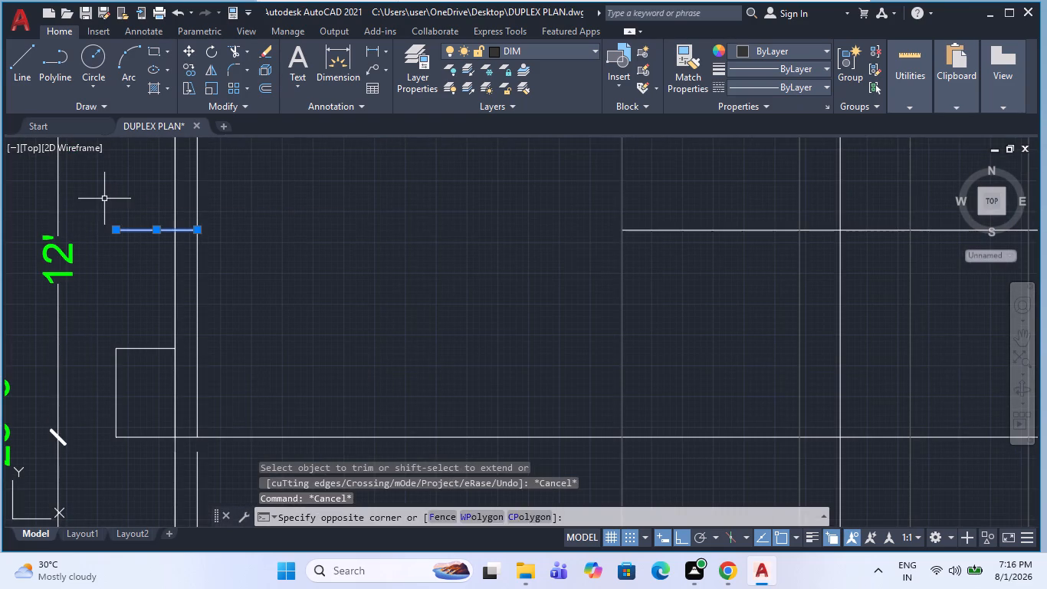
pyautogui.press('Delete')
# Offset the head-height line 3' downward to mark the first-floor window's sill.
pyautogui.scroll(-1, 126, 277)
pyautogui.scroll(-1, 245, 320)
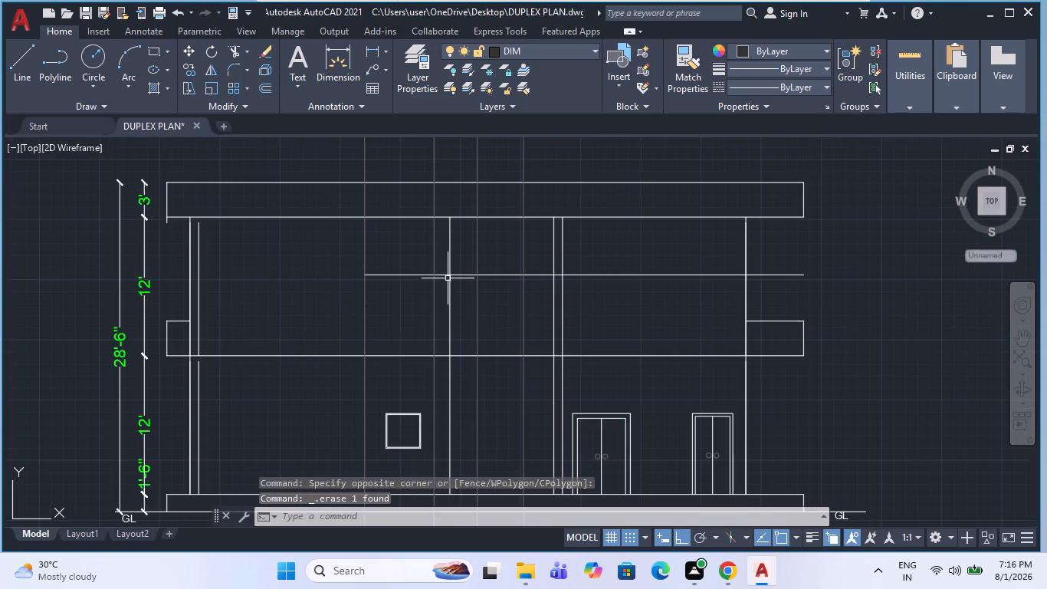
pyautogui.moveTo(429, 279); pyautogui.dragTo(323, 290, button='middle')
pyautogui.scroll(1, 400, 308)
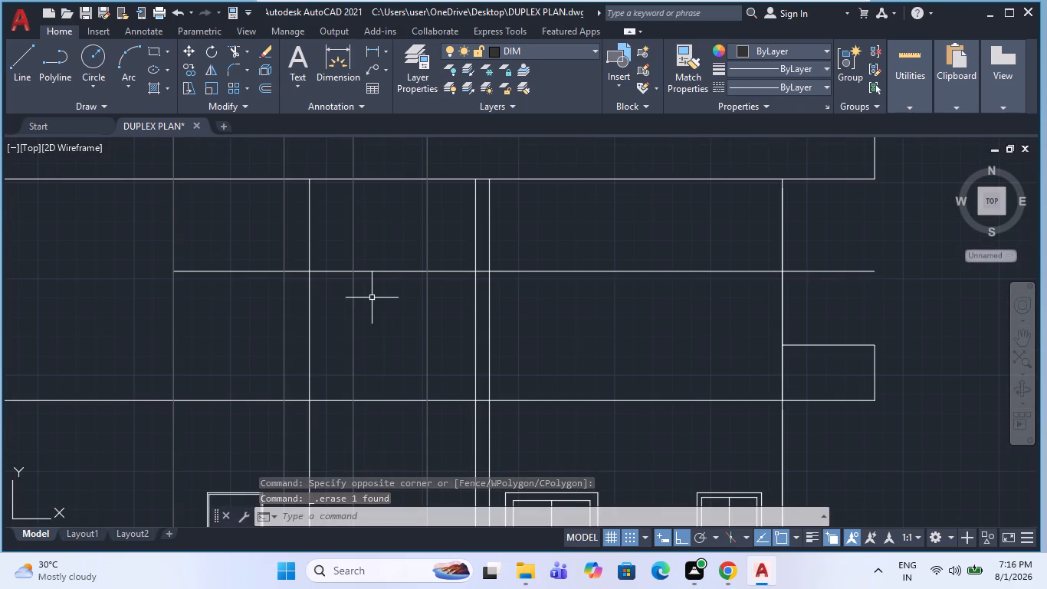
pyautogui.write("O 3'")
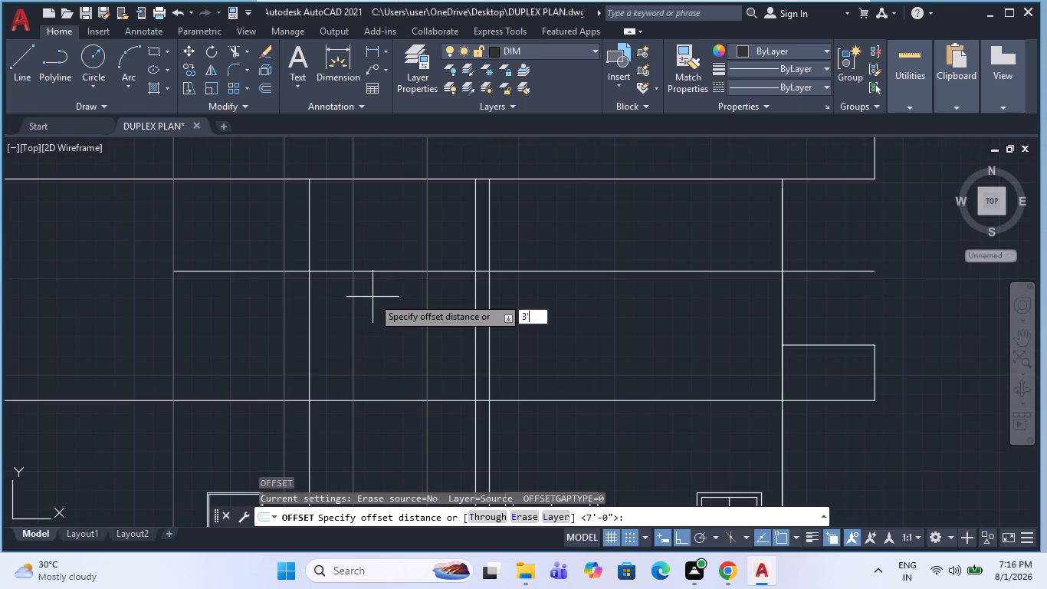
pyautogui.press('Return')
pyautogui.click(385, 269)
pyautogui.click(385, 384)
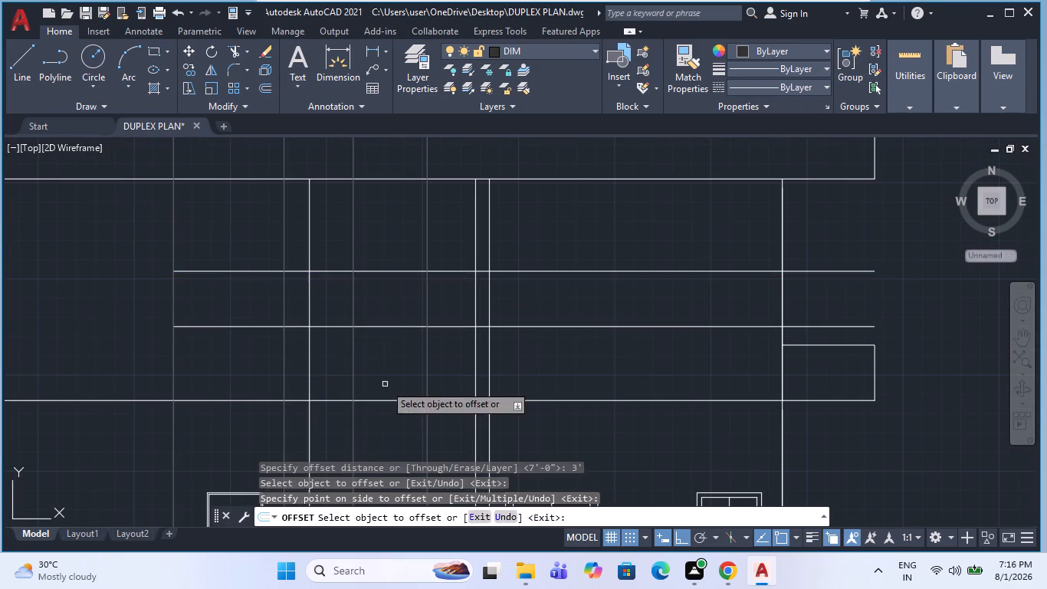
pyautogui.press('Escape')
pyautogui.scroll(-1, 209, 304)
pyautogui.press('Escape')
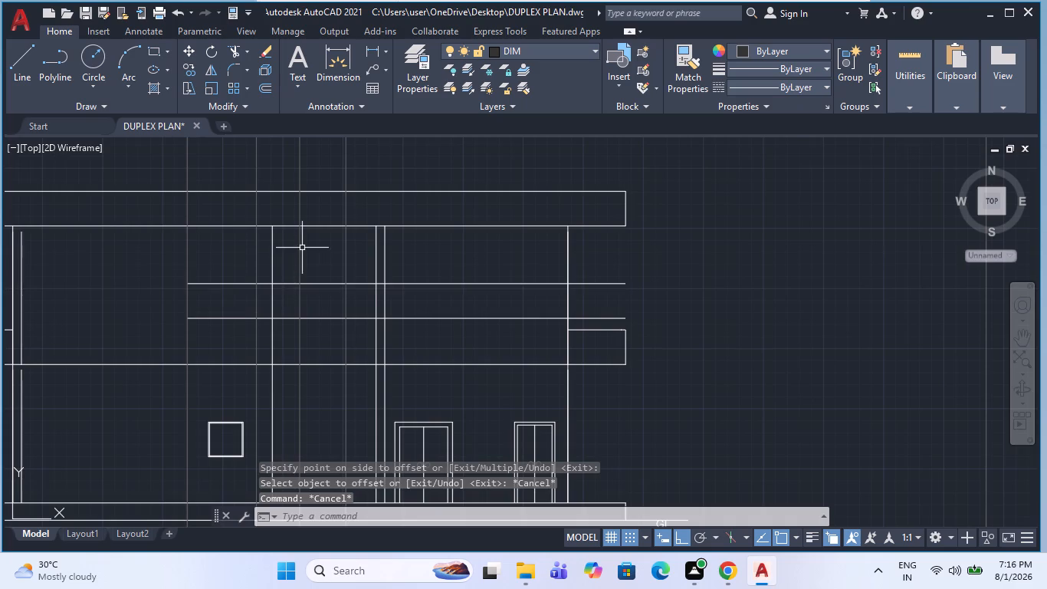
# Trim the head and sill lines out of the gap between the sliding door opening and the adjacent wall line.
pyautogui.scroll(-2, 302, 246)
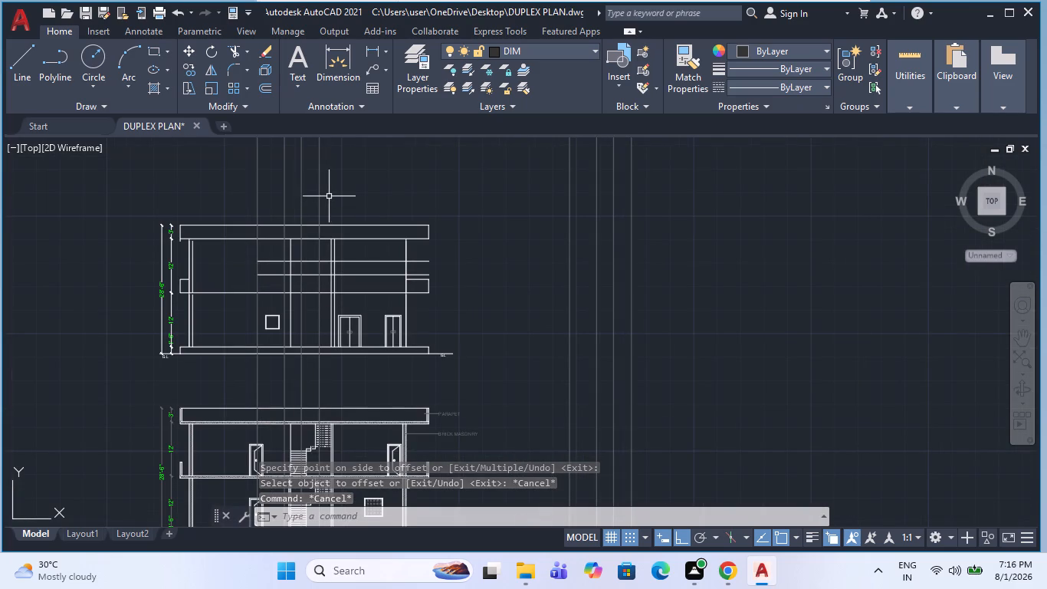
pyautogui.scroll(2, 289, 273)
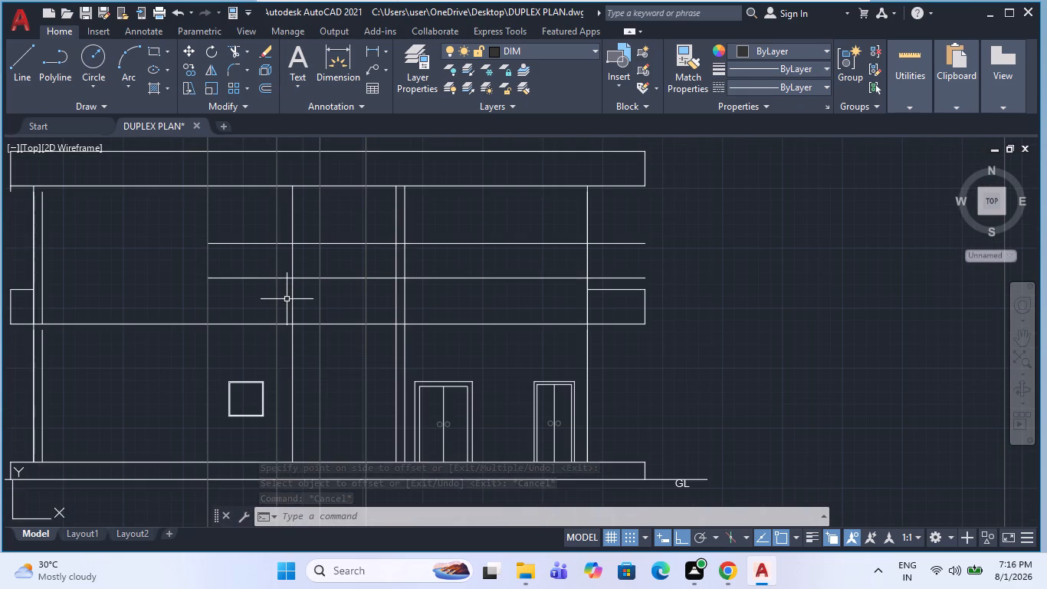
pyautogui.scroll(1, 277, 263)
pyautogui.press('Escape')
pyautogui.press('t')
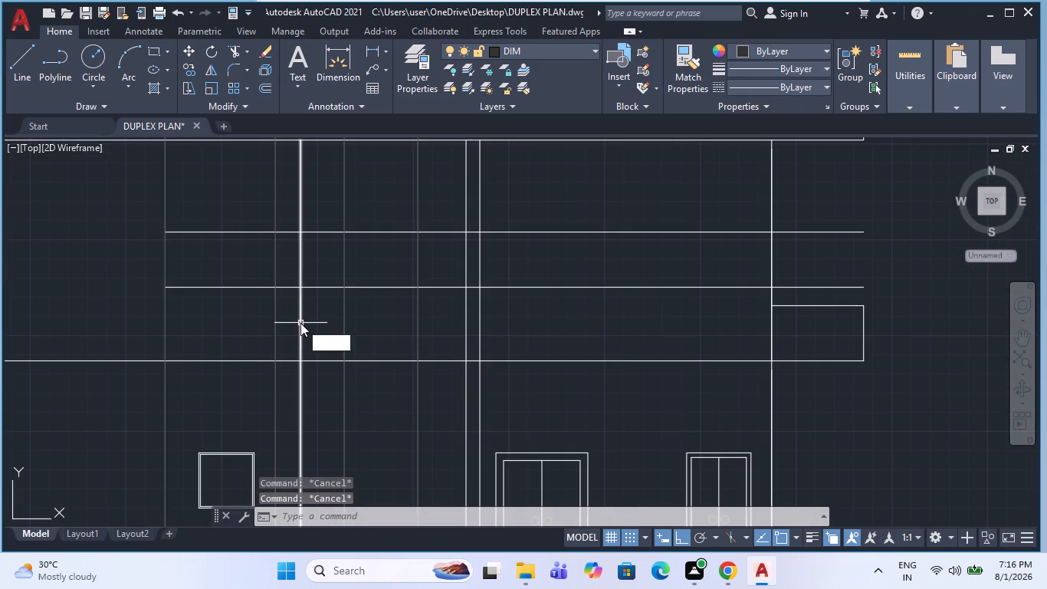
pyautogui.press('r')
pyautogui.press('space')
pyautogui.click(285, 218)
pyautogui.click(291, 302)
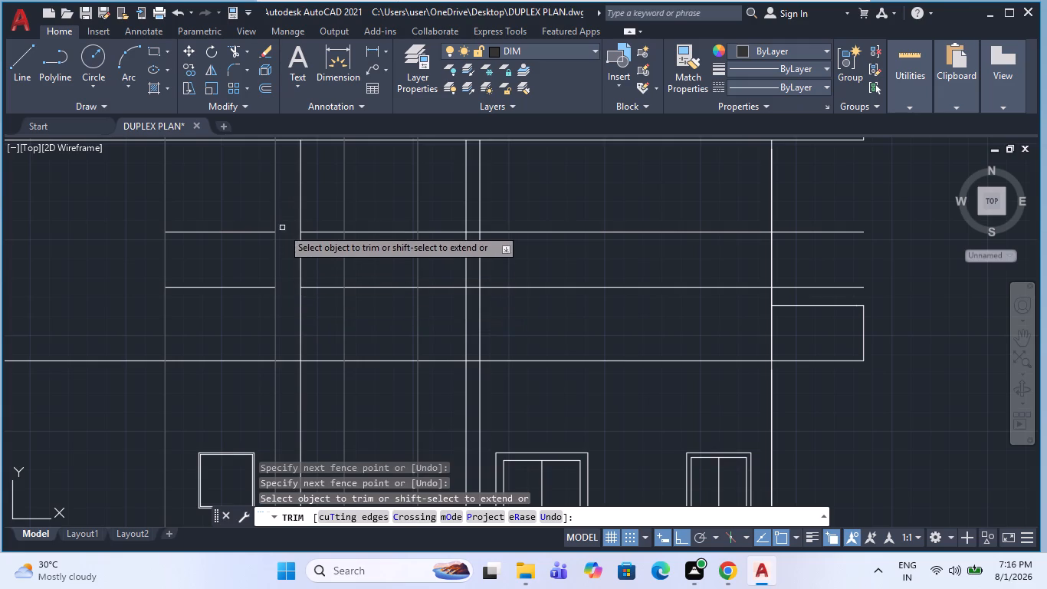
# Outline the sliding door by trimming its side lines above the head and below first-floor level and erasing the sill segment inside it.
pyautogui.click(281, 208)
pyautogui.click(151, 209)
pyautogui.press('Escape')
pyautogui.click(240, 286)
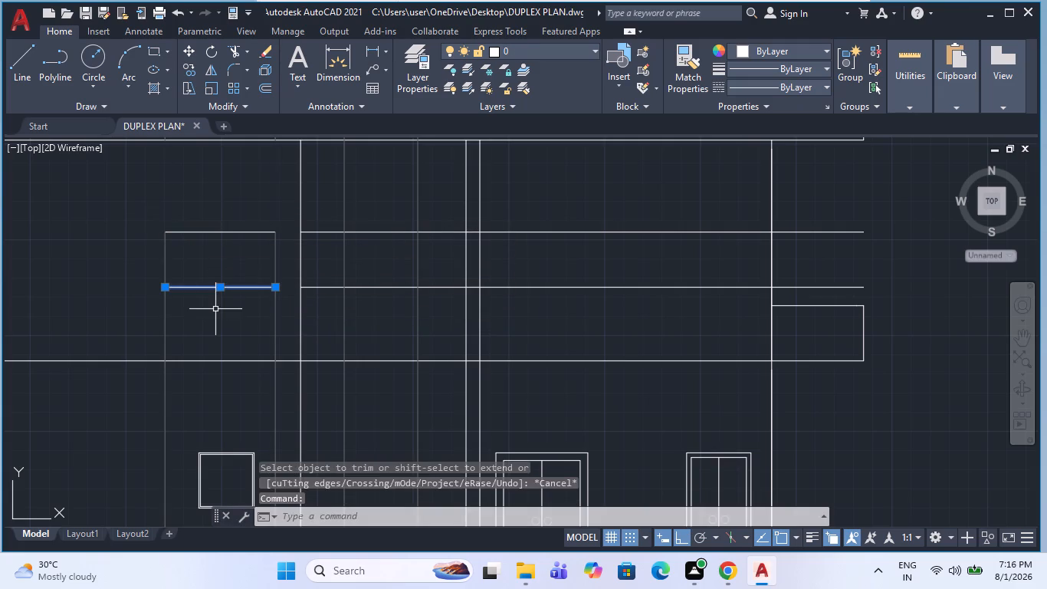
pyautogui.press('Delete')
pyautogui.scroll(-2, 204, 306)
pyautogui.press('Escape')
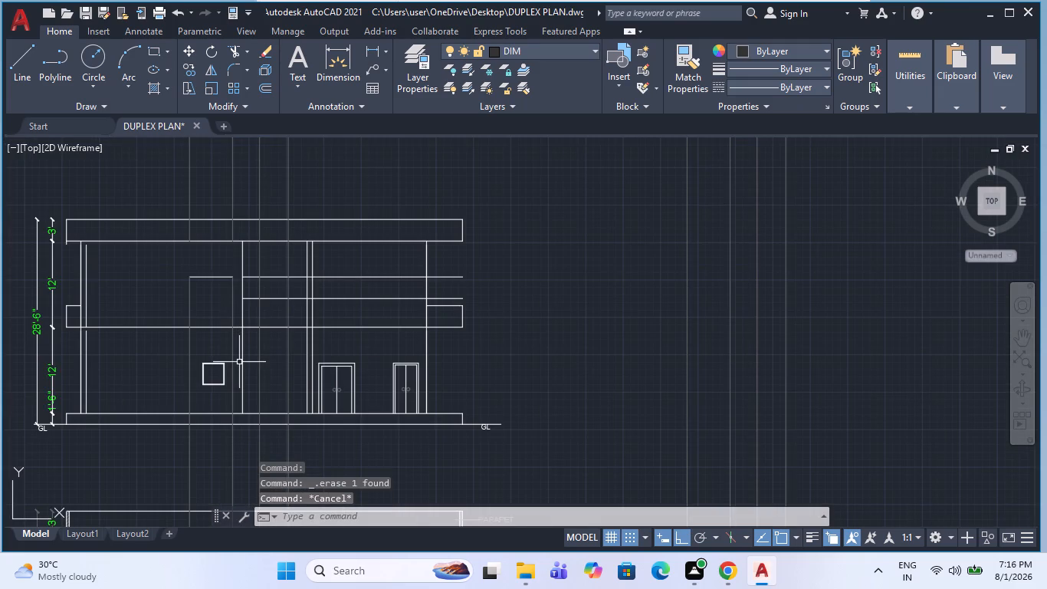
pyautogui.press('t')
pyautogui.press('r')
pyautogui.press('space')
pyautogui.click(180, 340)
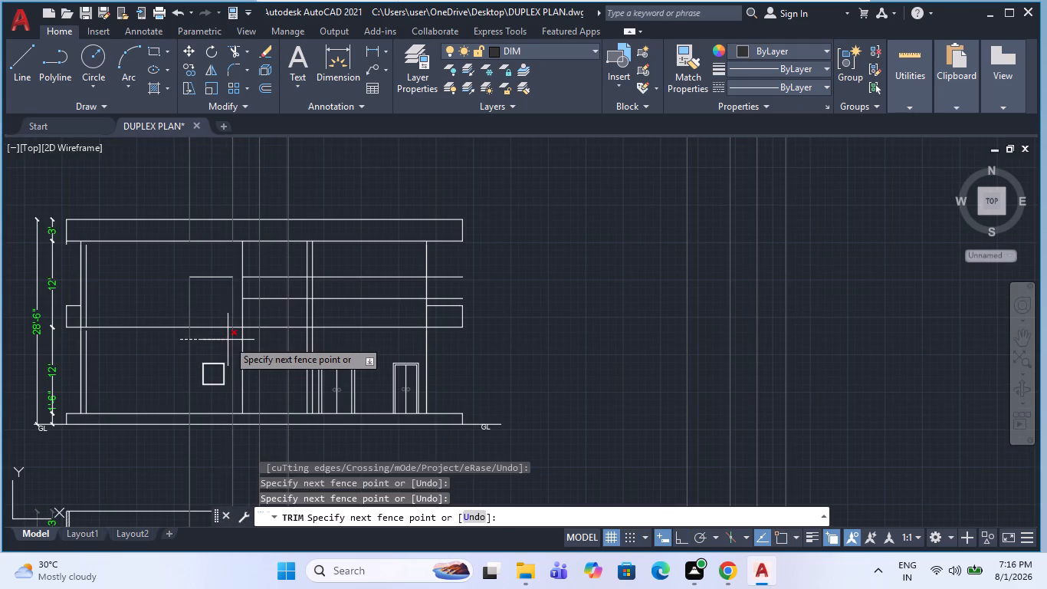
pyautogui.click(238, 341)
pyautogui.press('Escape')
pyautogui.press('Escape')
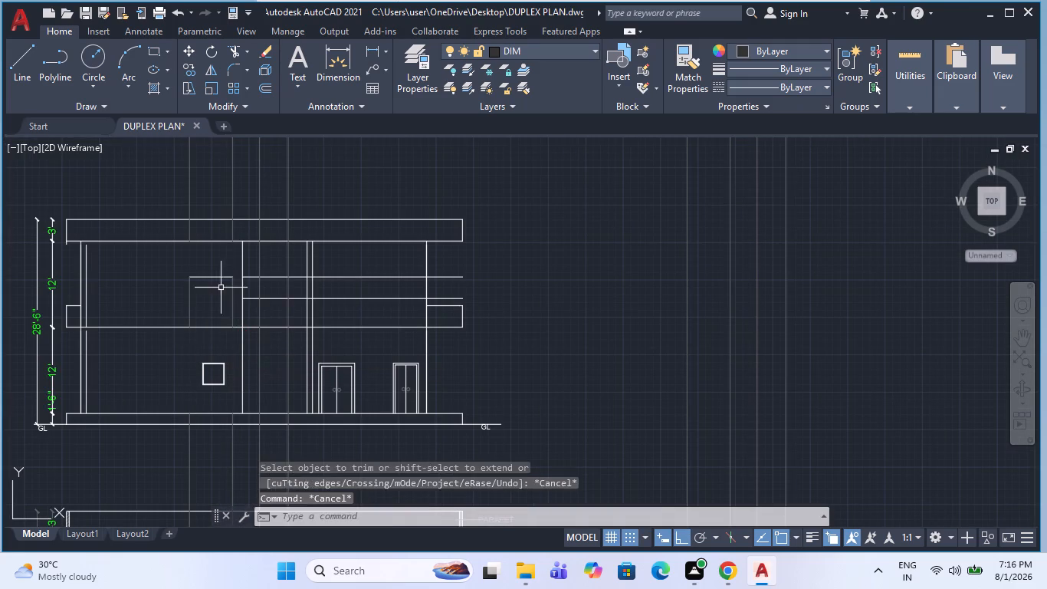
# Join the sliding door's head line and two side lines into one polyline.
pyautogui.scroll(2, 222, 288)
pyautogui.press('Escape')
pyautogui.click(262, 307)
pyautogui.click(110, 231)
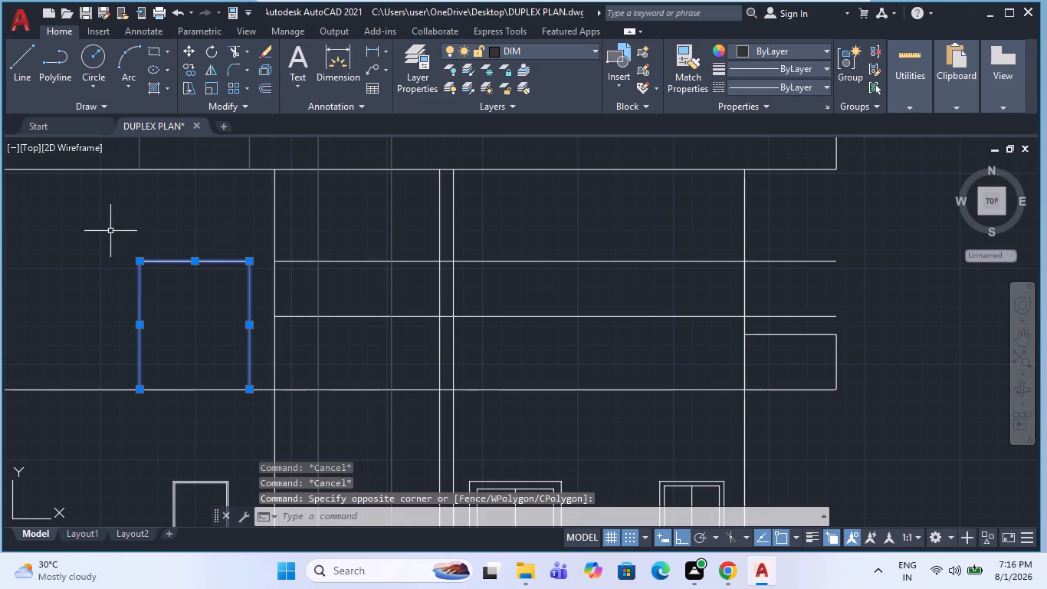
pyautogui.press('j')
pyautogui.press('space')
pyautogui.press('Escape')
# Draw a vertical centre line in the sliding door from the head's midpoint down to the first-floor line.
pyautogui.scroll(-1, 243, 318)
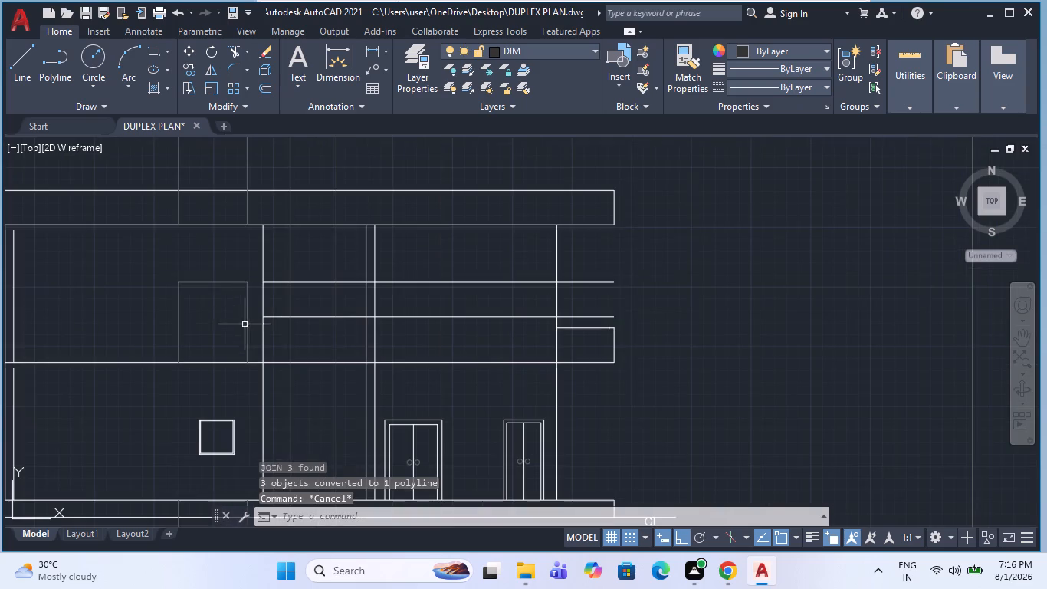
pyautogui.press('Escape')
pyautogui.press('l')
pyautogui.press('space')
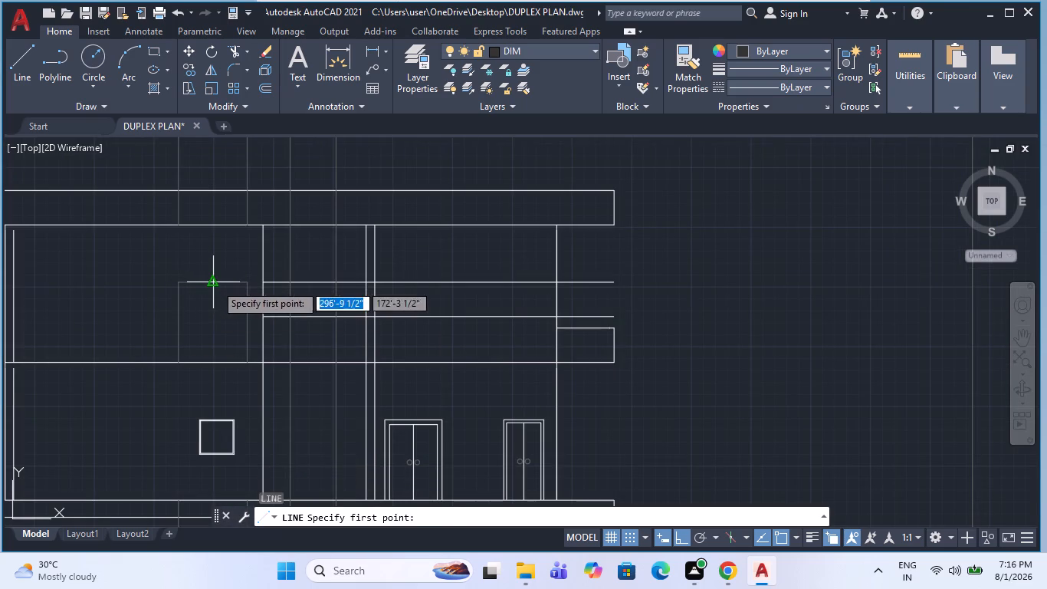
pyautogui.click(215, 284)
pyautogui.click(210, 357)
pyautogui.press('Escape')
pyautogui.scroll(-1, 241, 333)
pyautogui.press('Escape')
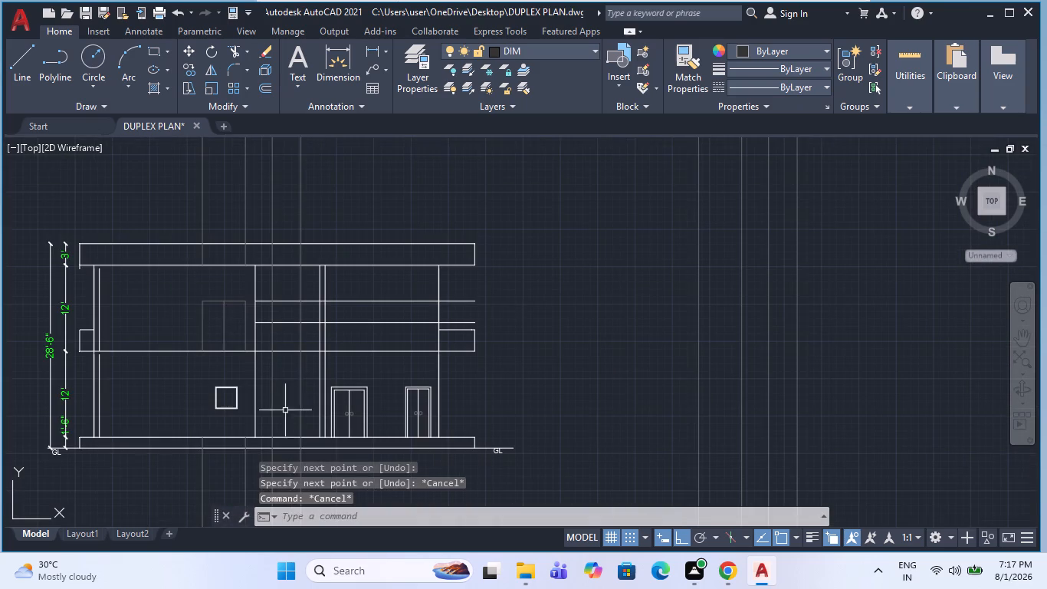
# Draw the first-floor window rectangle between its two construction lines, from the head line to the sill line.
pyautogui.moveTo(498, 359); pyautogui.dragTo(415, 355, button='middle')
pyautogui.scroll(1, 179, 305)
pyautogui.press('Escape')
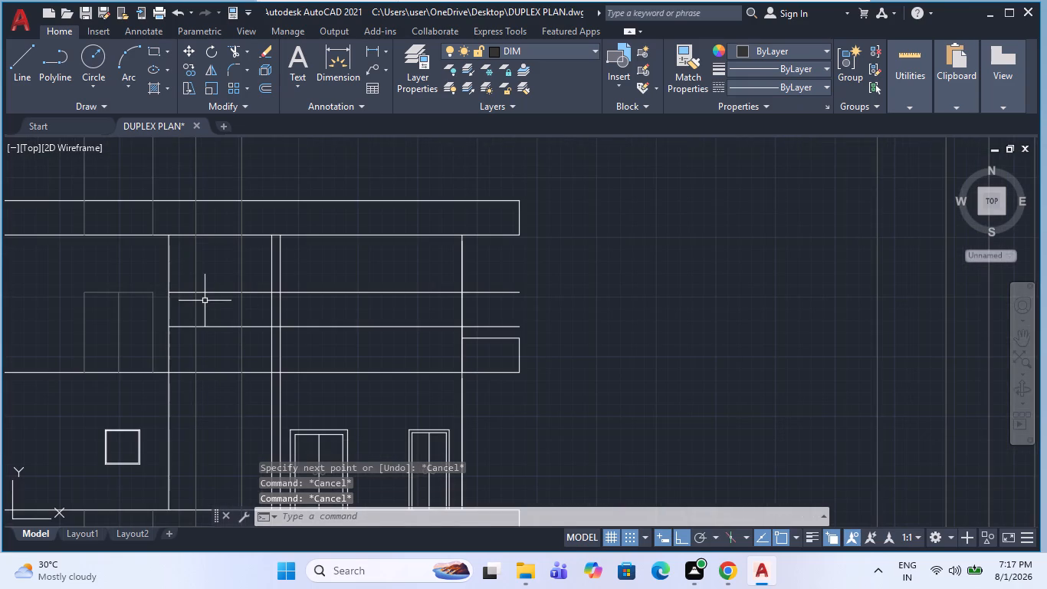
pyautogui.scroll(1, 205, 300)
pyautogui.press('r')
pyautogui.write('EC')
pyautogui.press('space')
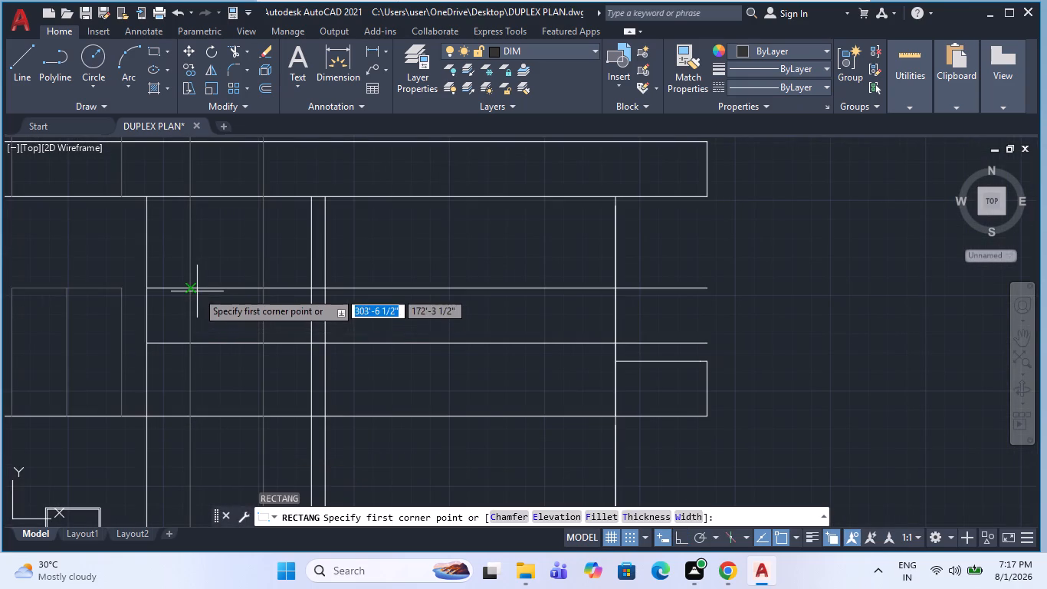
pyautogui.click(195, 291)
pyautogui.click(261, 341)
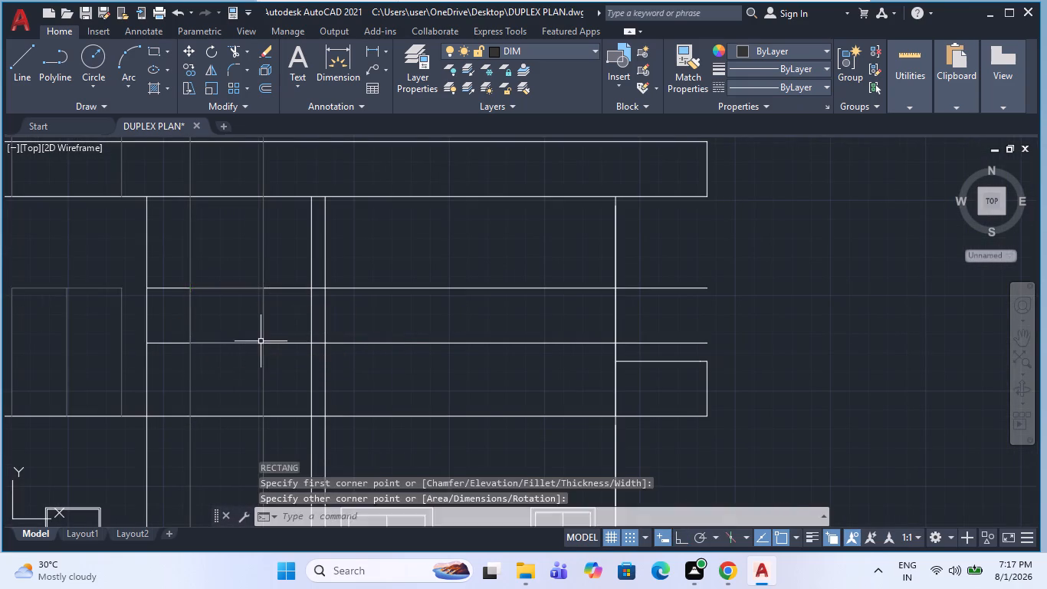
pyautogui.press('Escape')
# Erase the window's two construction lines and the sliding door's leftover projection lines above the parapet.
pyautogui.scroll(-1, 261, 341)
pyautogui.press('Escape')
pyautogui.click(278, 271)
pyautogui.click(210, 288)
pyautogui.press('Delete')
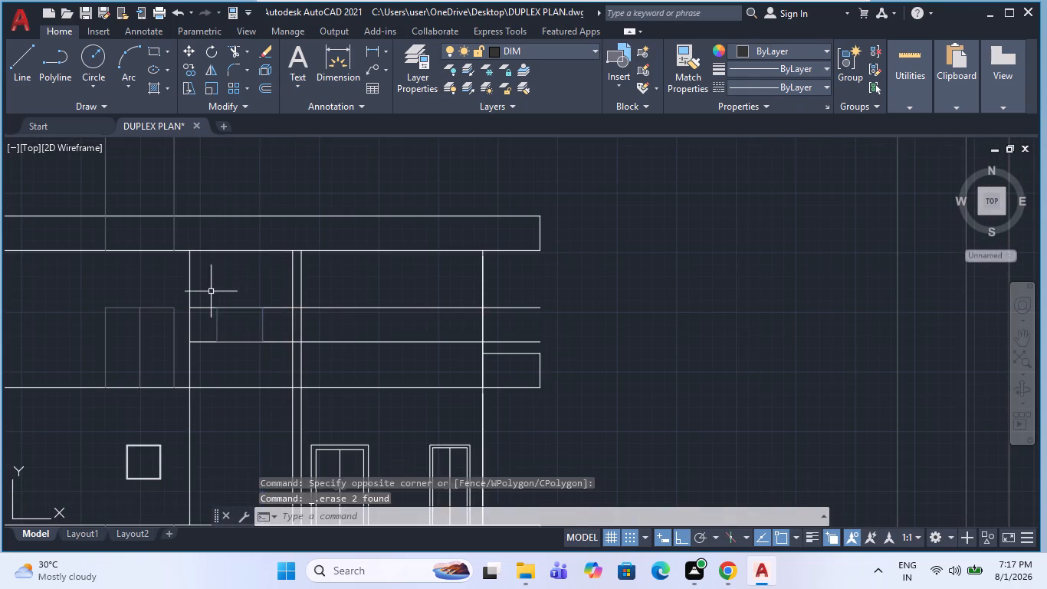
pyautogui.scroll(-2, 277, 342)
pyautogui.click(249, 252)
pyautogui.click(201, 241)
pyautogui.press('Delete')
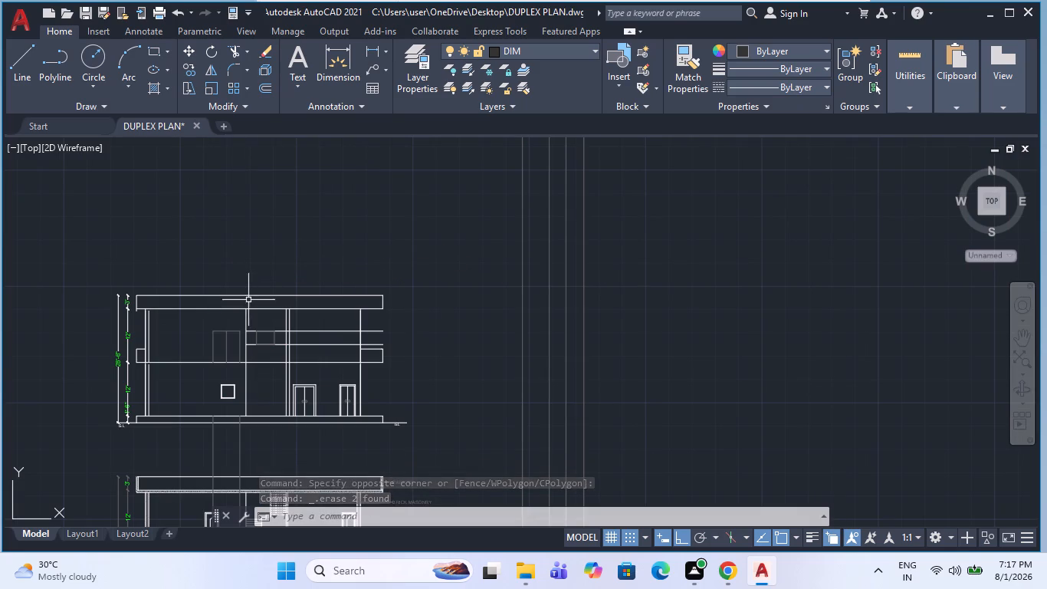
# Erase the remaining head and sill guide lines running across the first-floor window.
pyautogui.scroll(3, 245, 370)
pyautogui.press('Escape')
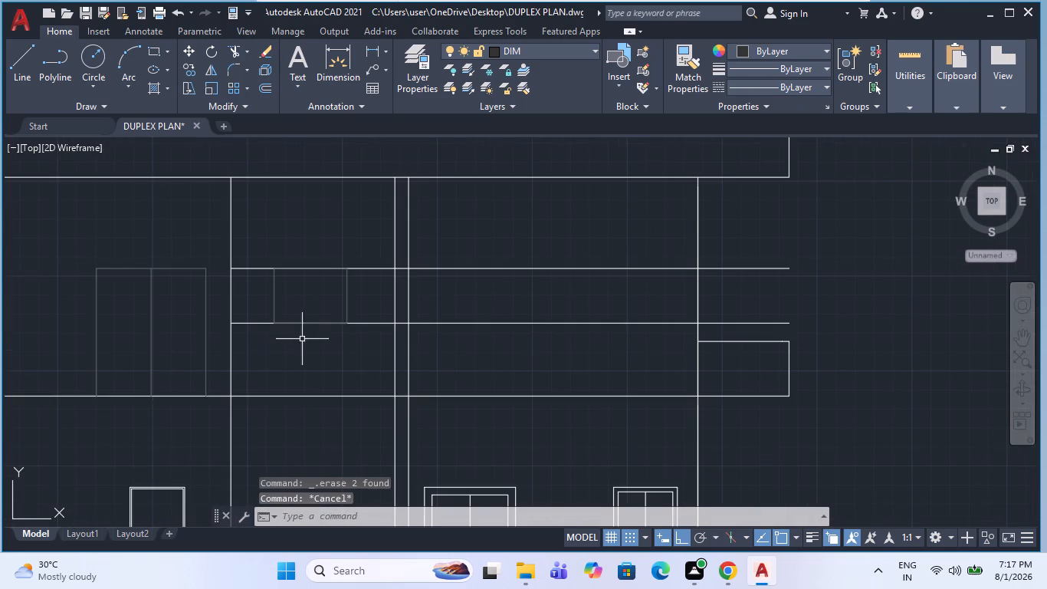
pyautogui.click(256, 340)
pyautogui.click(239, 256)
pyautogui.press('Delete')
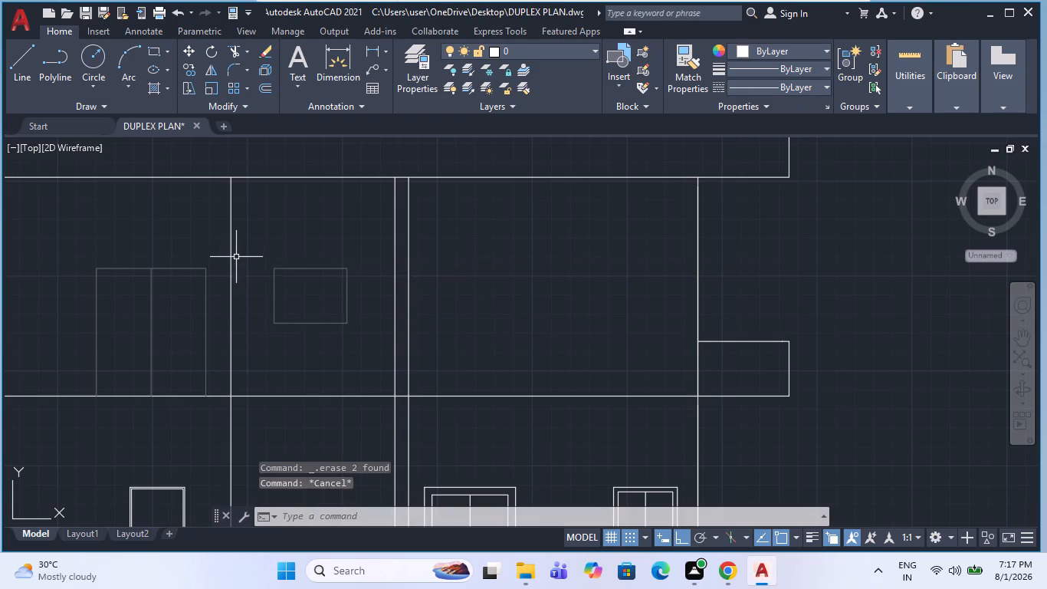
# Offset the first-floor window rectangle 1" inward to form its frame.
pyautogui.scroll(-2, 327, 316)
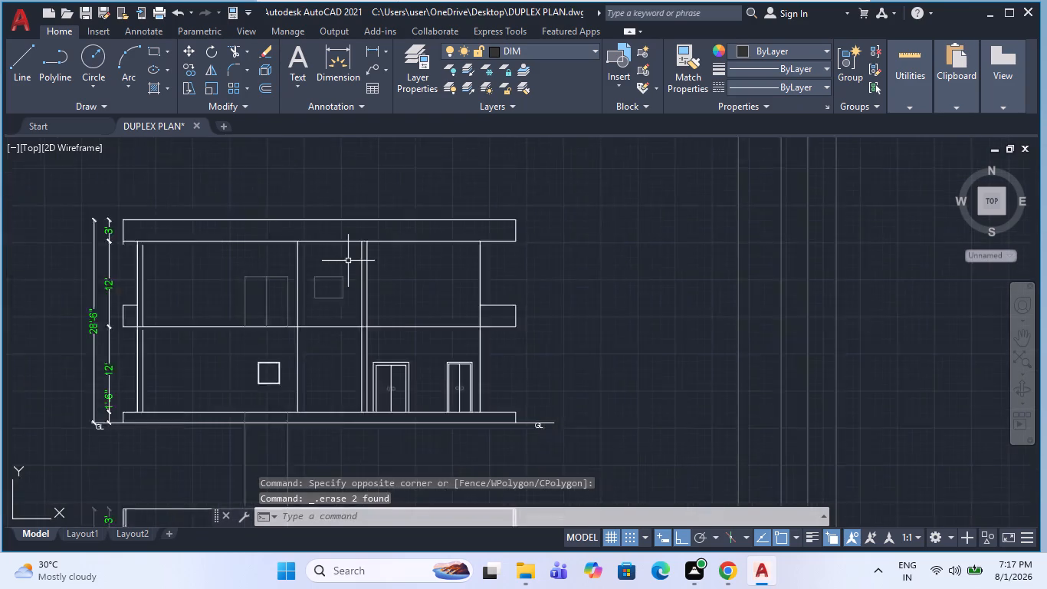
pyautogui.scroll(-1, 348, 261)
pyautogui.press('Escape')
pyautogui.moveTo(353, 298); pyautogui.dragTo(340, 303, button='middle')
pyautogui.scroll(1, 288, 349)
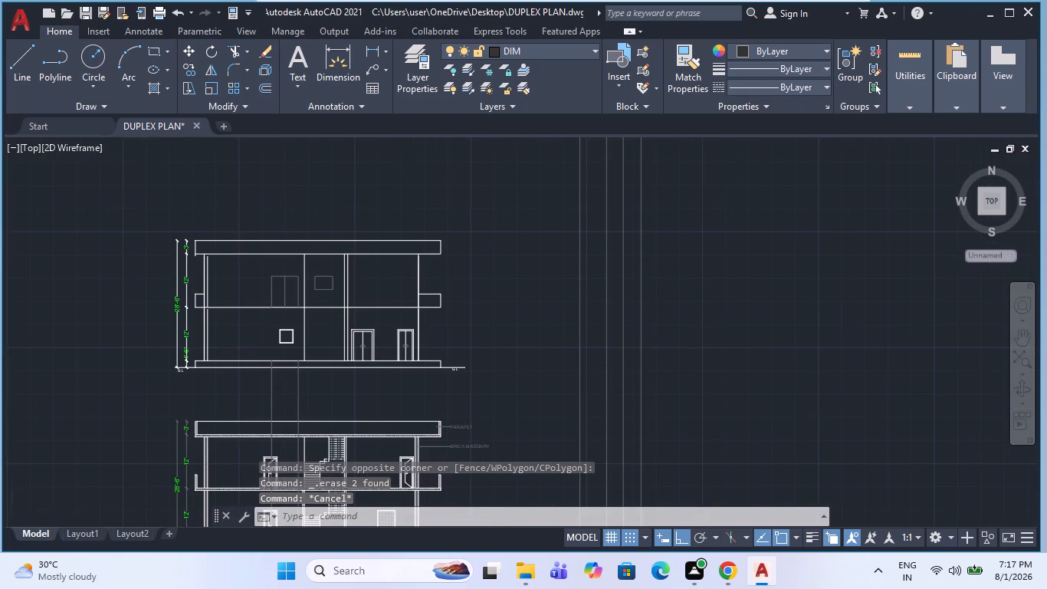
pyautogui.moveTo(494, 327); pyautogui.dragTo(471, 326, button='middle')
pyautogui.moveTo(504, 305); pyautogui.dragTo(471, 308, button='middle')
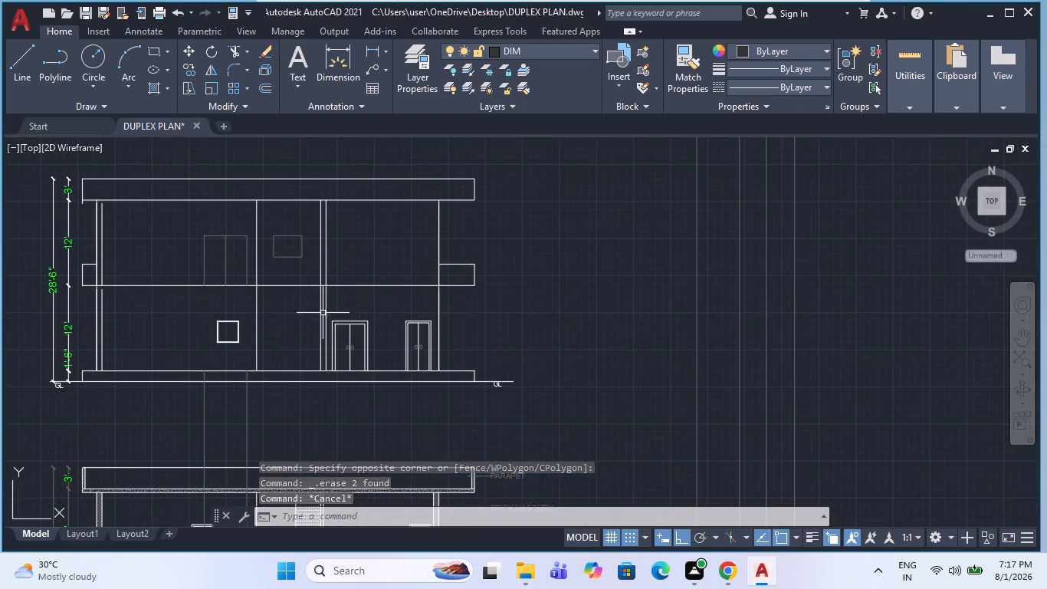
pyautogui.scroll(3, 278, 232)
pyautogui.press('Escape')
pyautogui.scroll(-2, 395, 232)
pyautogui.scroll(1, 396, 270)
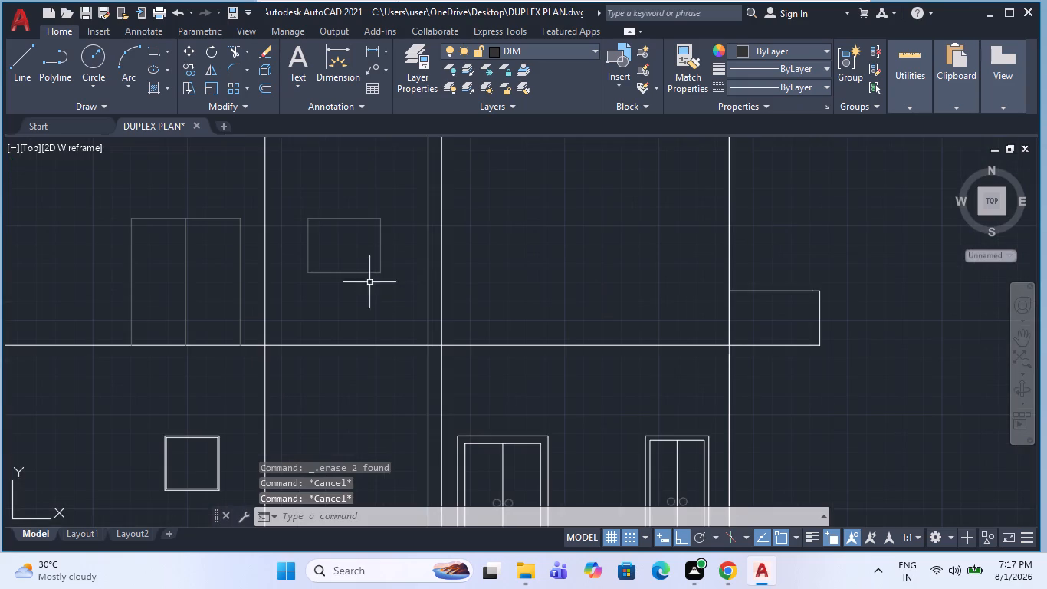
pyautogui.write('O 1')
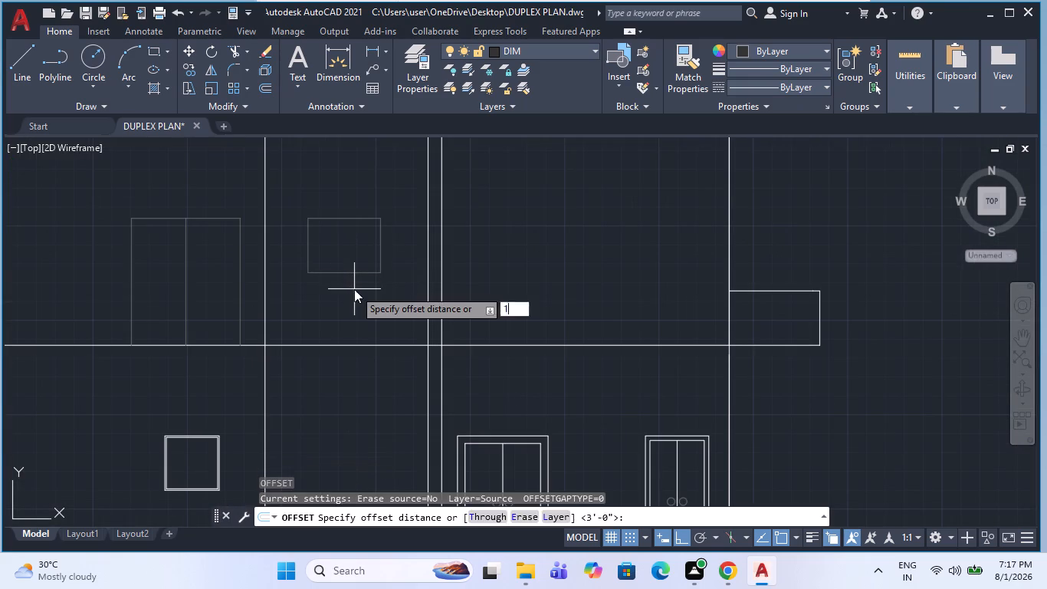
pyautogui.press('space')
pyautogui.click(336, 271)
pyautogui.click(344, 234)
pyautogui.press('Escape')
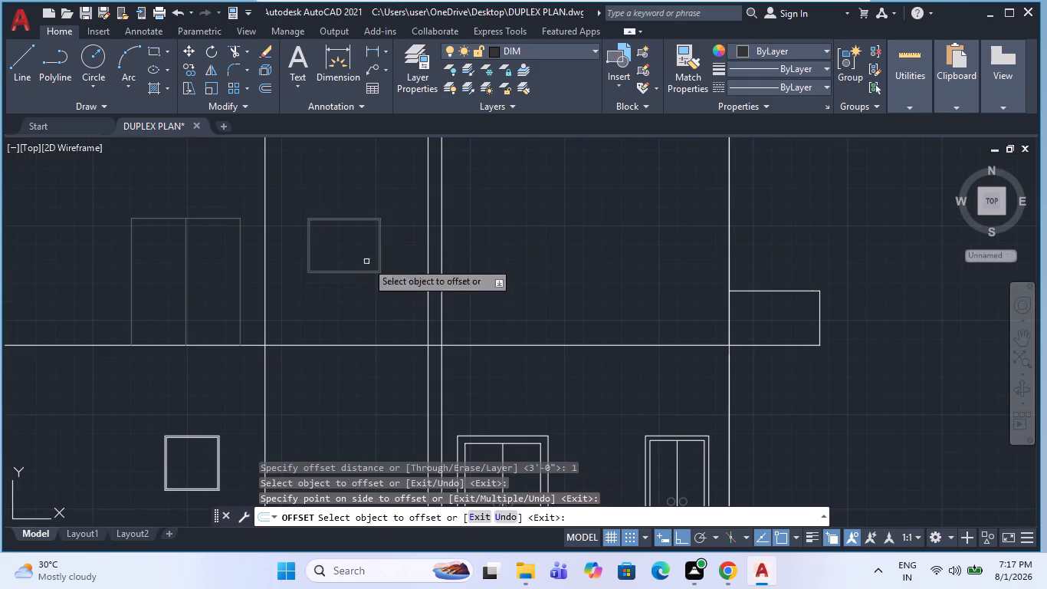
pyautogui.scroll(2, 369, 262)
pyautogui.press('Escape')
# Hatch the glass area inside the first-floor window frame.
pyautogui.scroll(-4, 392, 291)
pyautogui.scroll(1, 400, 331)
pyautogui.write('H')
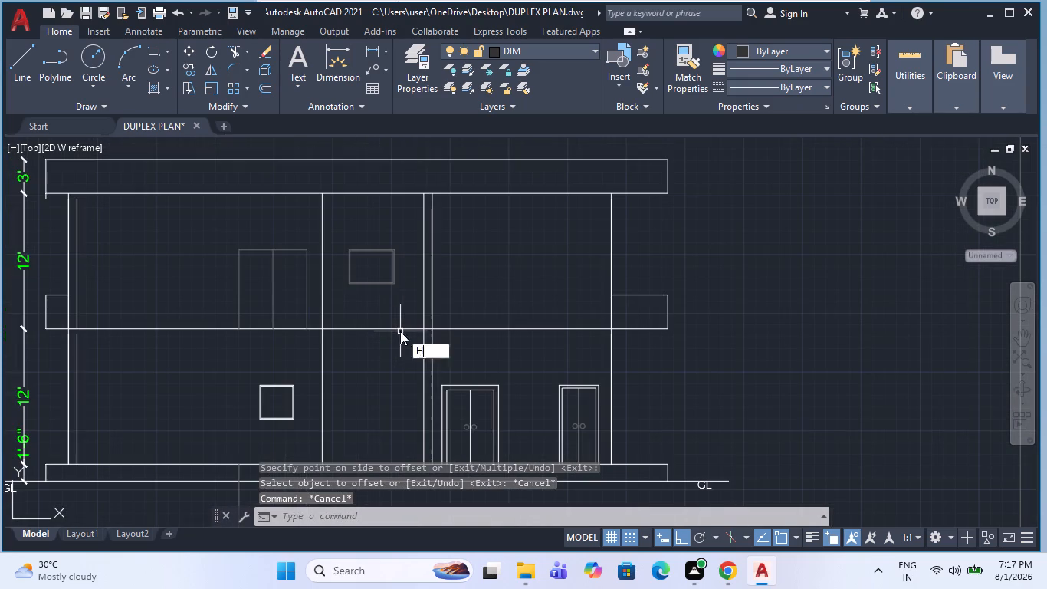
pyautogui.press('space')
pyautogui.scroll(1, 382, 300)
pyautogui.click(369, 255)
pyautogui.press('Escape')
pyautogui.scroll(-2, 432, 268)
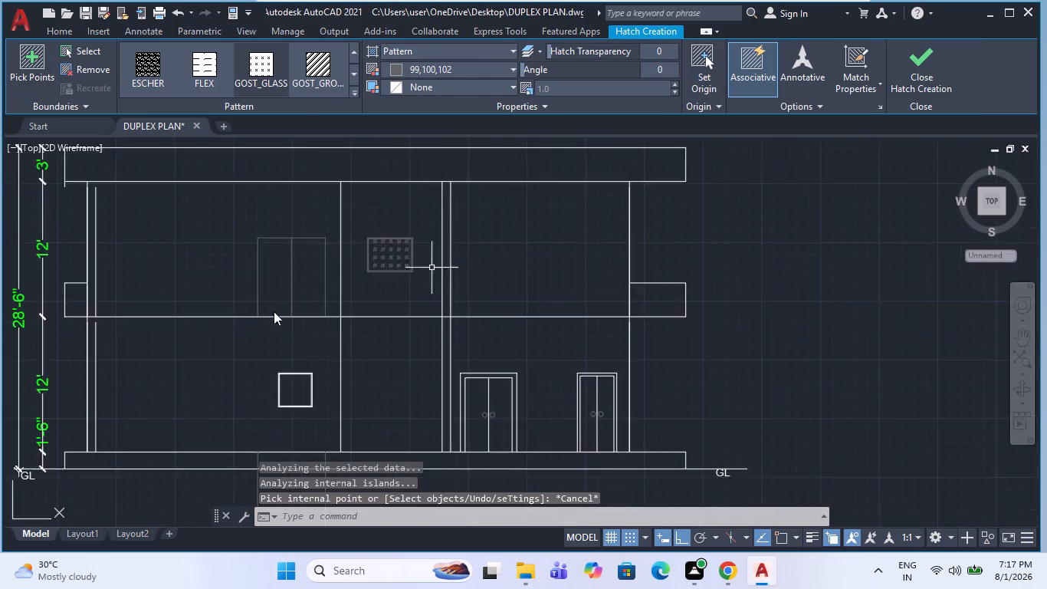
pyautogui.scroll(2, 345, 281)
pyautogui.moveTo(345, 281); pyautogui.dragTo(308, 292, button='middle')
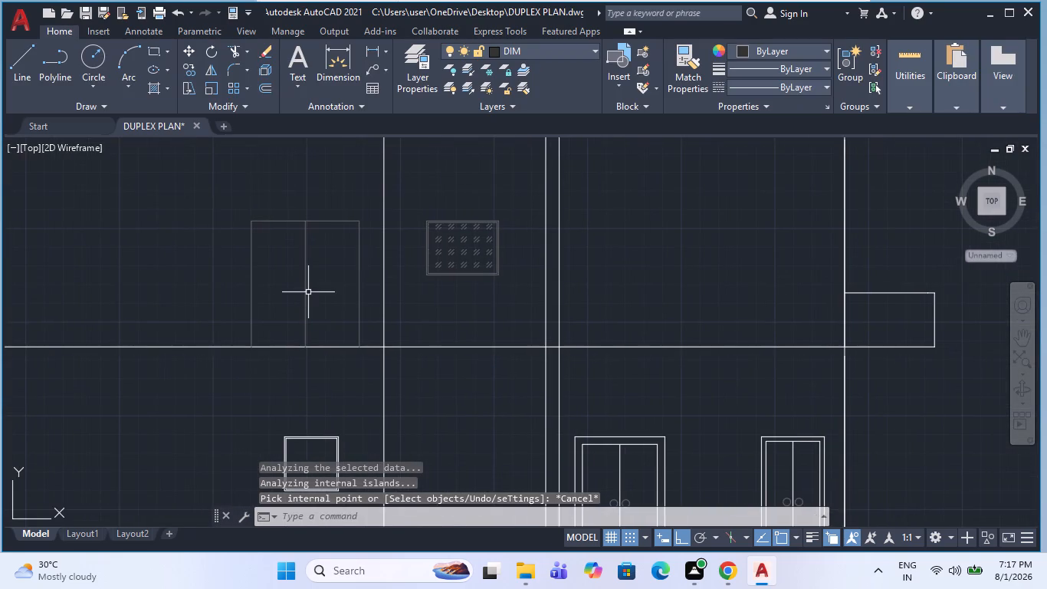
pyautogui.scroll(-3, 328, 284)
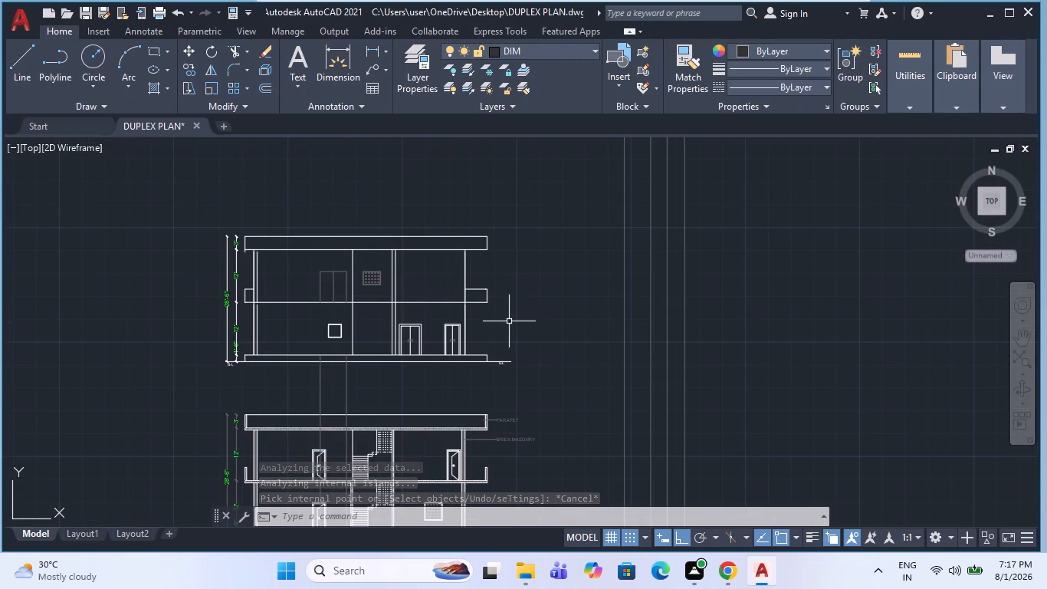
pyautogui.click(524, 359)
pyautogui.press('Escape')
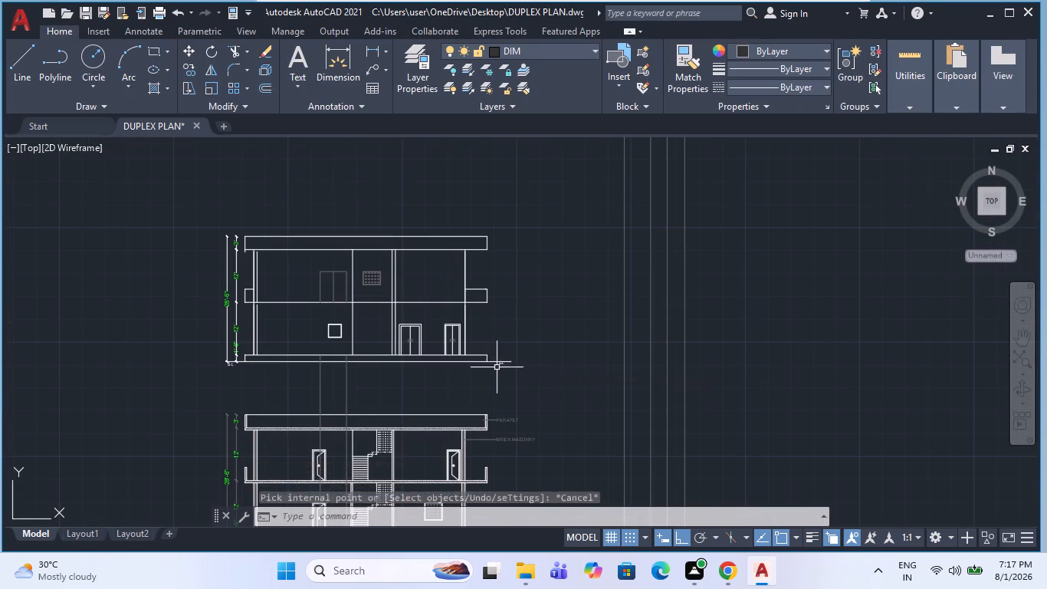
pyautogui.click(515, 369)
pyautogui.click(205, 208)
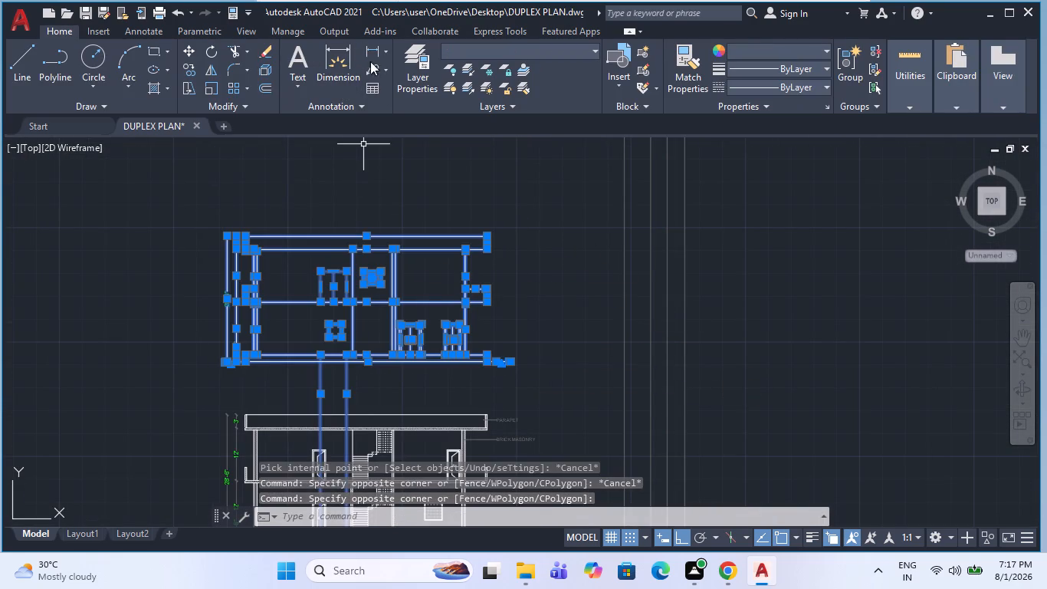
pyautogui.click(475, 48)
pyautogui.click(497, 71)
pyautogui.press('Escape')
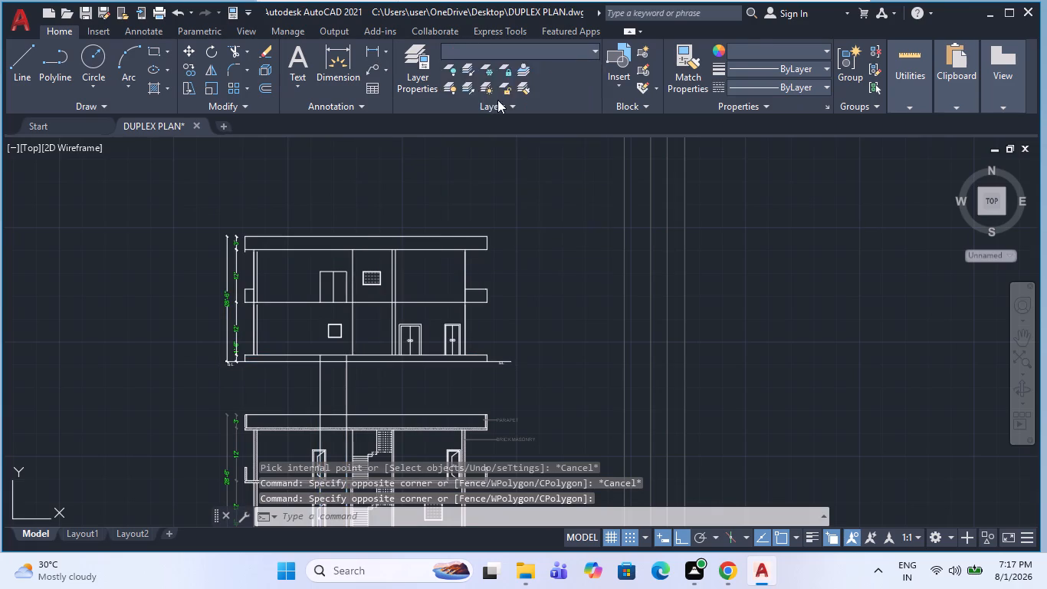
# Erase the two leftover sliding-door projection lines running from the elevation's plinth down across the section.
pyautogui.scroll(-2, 432, 187)
pyautogui.press('Escape')
pyautogui.scroll(3, 394, 300)
pyautogui.press('Escape')
pyautogui.click(471, 197)
pyautogui.click(356, 199)
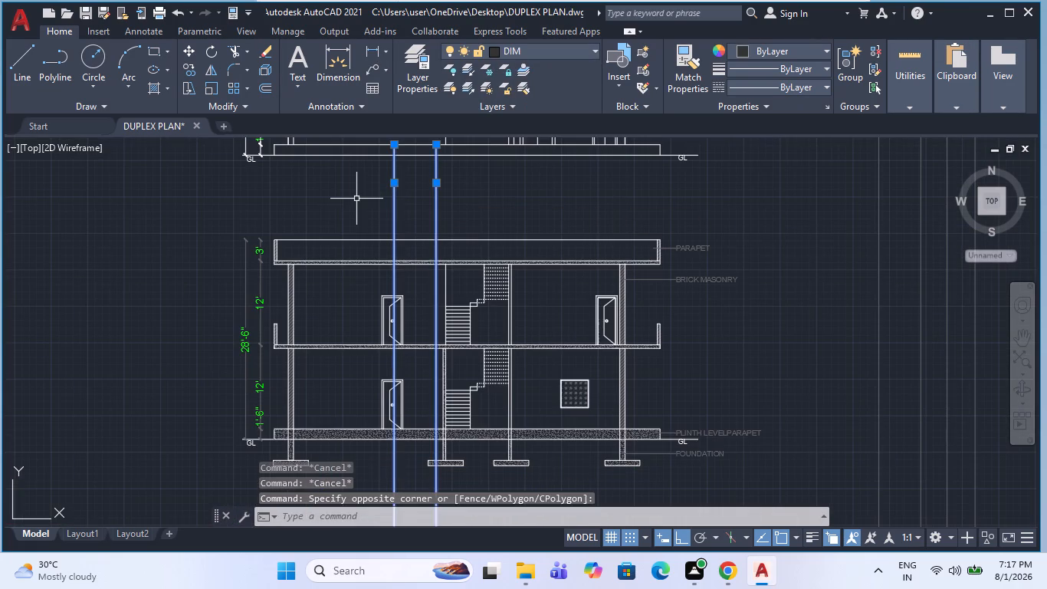
pyautogui.press('Delete')
pyautogui.moveTo(543, 197); pyautogui.dragTo(530, 204)
pyautogui.click(379, 209)
pyautogui.press('Escape')
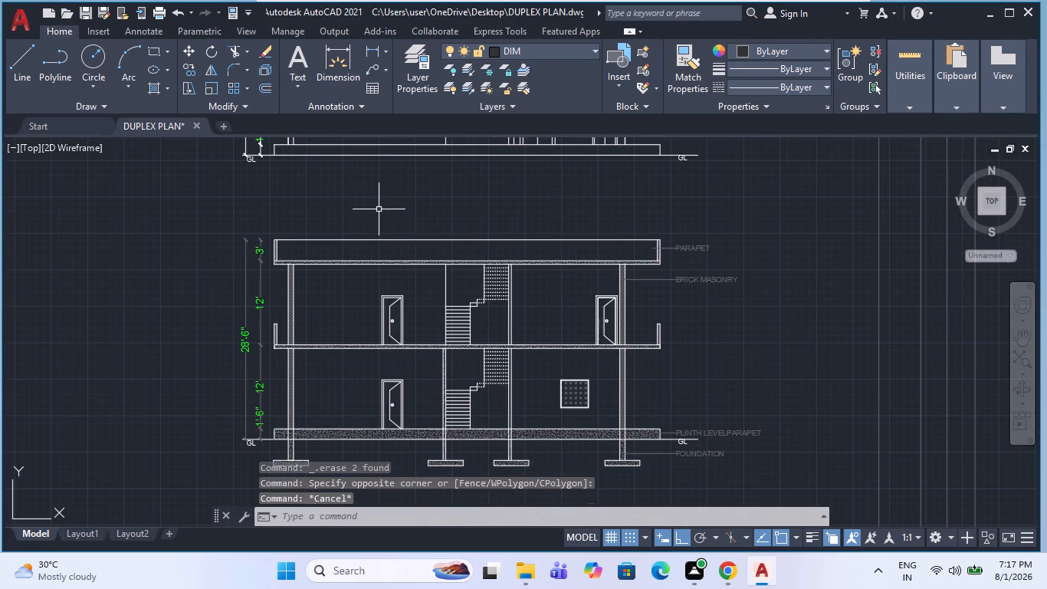
# Erase the four long vertical projection lines that run past the elevation and section through the first-floor plan.
pyautogui.scroll(-1, 379, 209)
pyautogui.press('Escape')
pyautogui.moveTo(419, 284); pyautogui.dragTo(405, 292, button='middle')
pyautogui.scroll(-3, 387, 266)
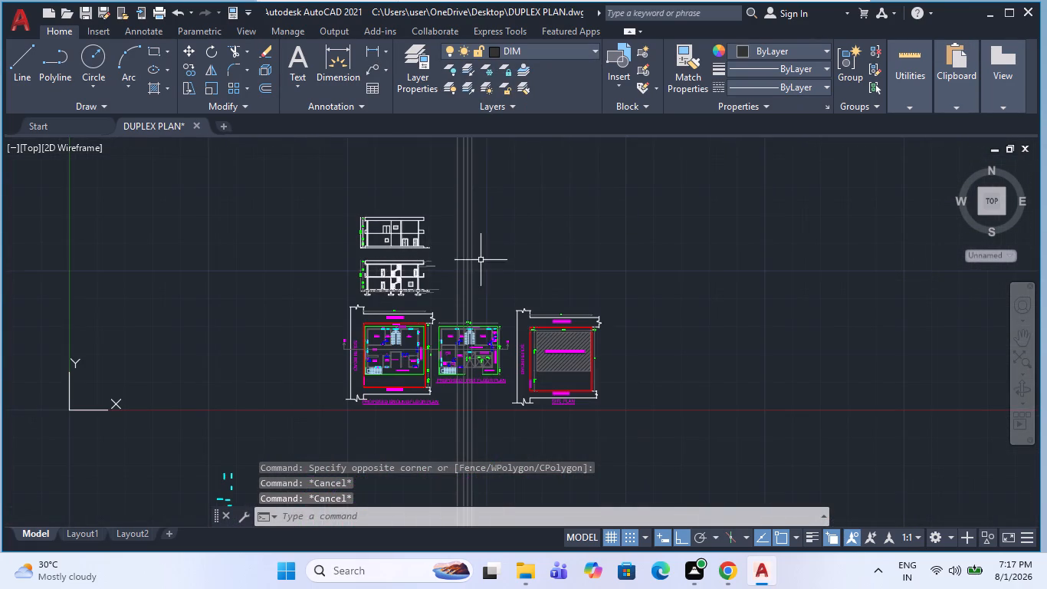
pyautogui.scroll(2, 481, 262)
pyautogui.click(497, 264)
pyautogui.click(386, 275)
pyautogui.press('Delete')
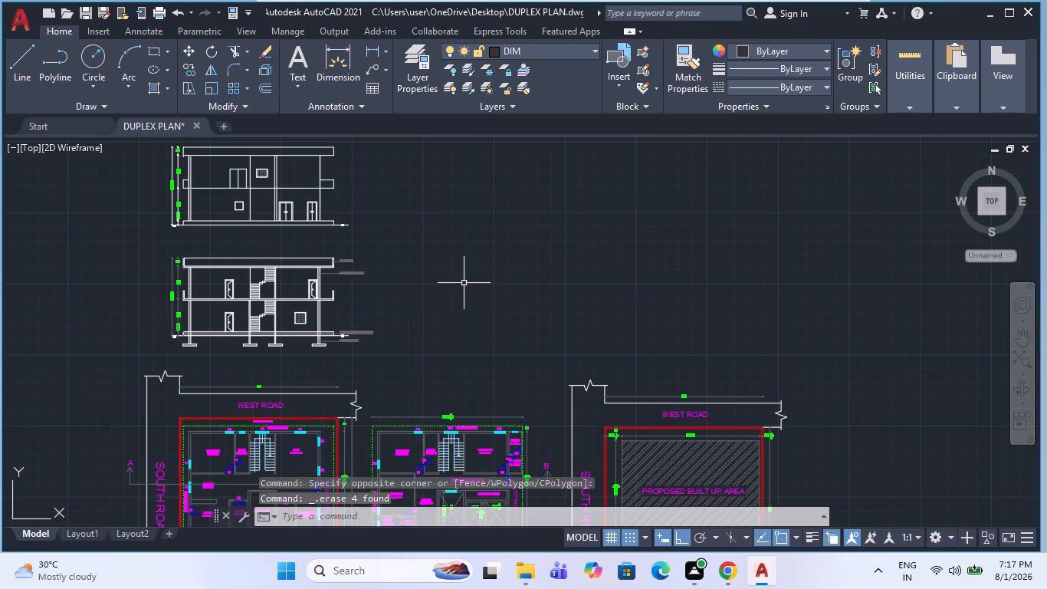
# Erase the GL label at the right end of the elevation's ground line.
pyautogui.scroll(-1, 464, 283)
pyautogui.scroll(1, 359, 206)
pyautogui.press('Escape')
pyautogui.scroll(3, 405, 274)
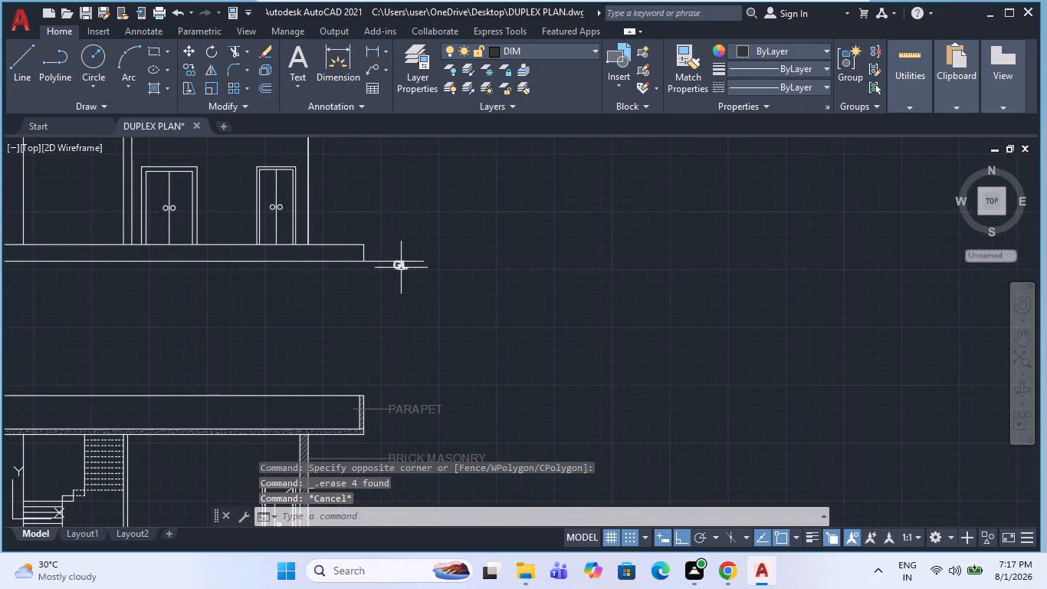
pyautogui.click(401, 268)
pyautogui.press('Delete')
pyautogui.scroll(-2, 471, 281)
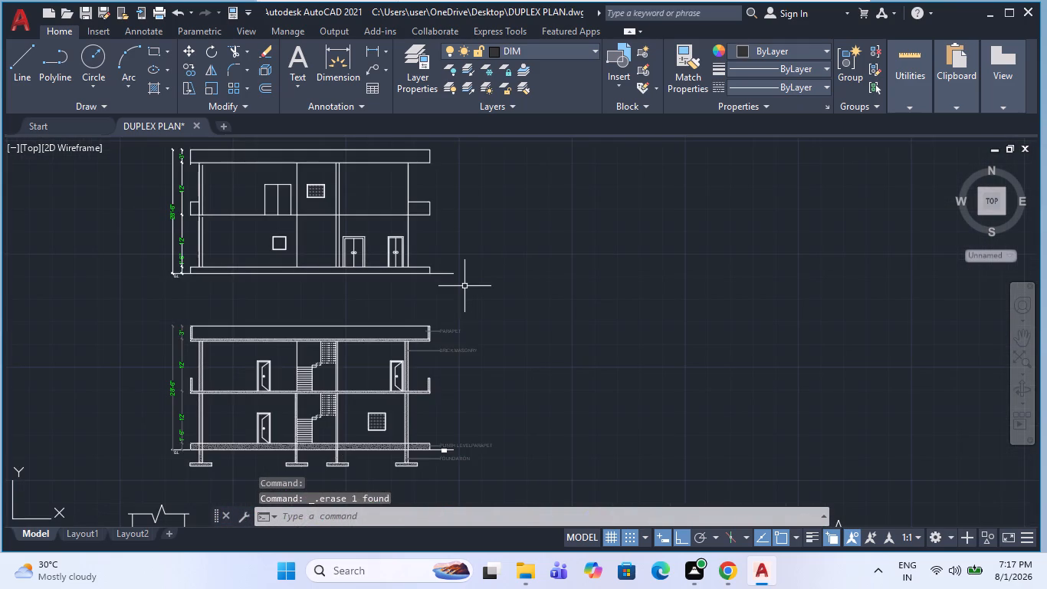
pyautogui.click(480, 298)
pyautogui.scroll(-1, 471, 298)
pyautogui.press('Escape')
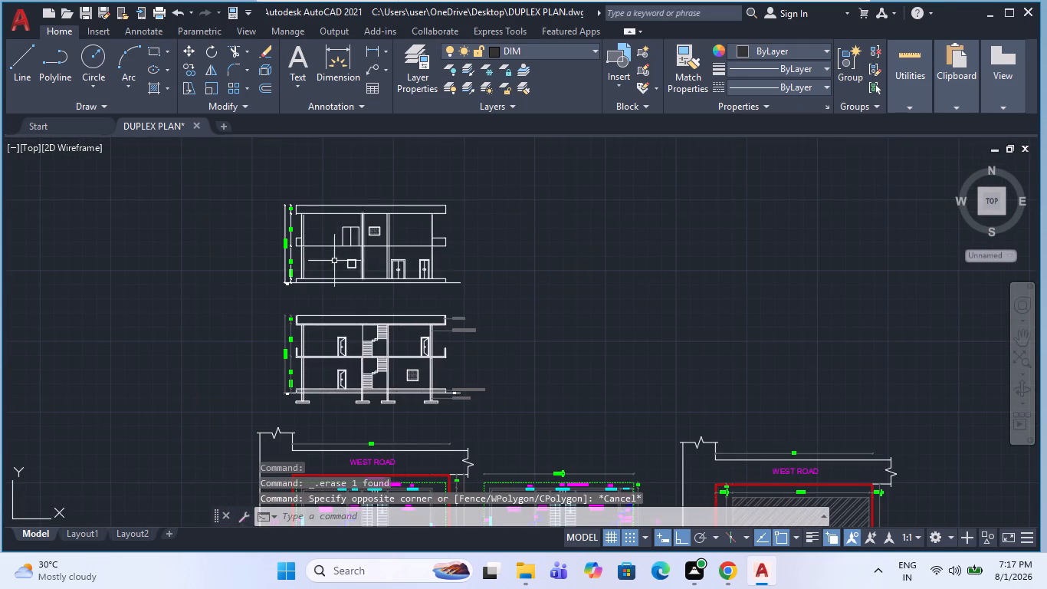
# Add a horizontal linear dimension above the section, spanning the full width of its parapet.
pyautogui.click(366, 54)
pyautogui.scroll(3, 300, 320)
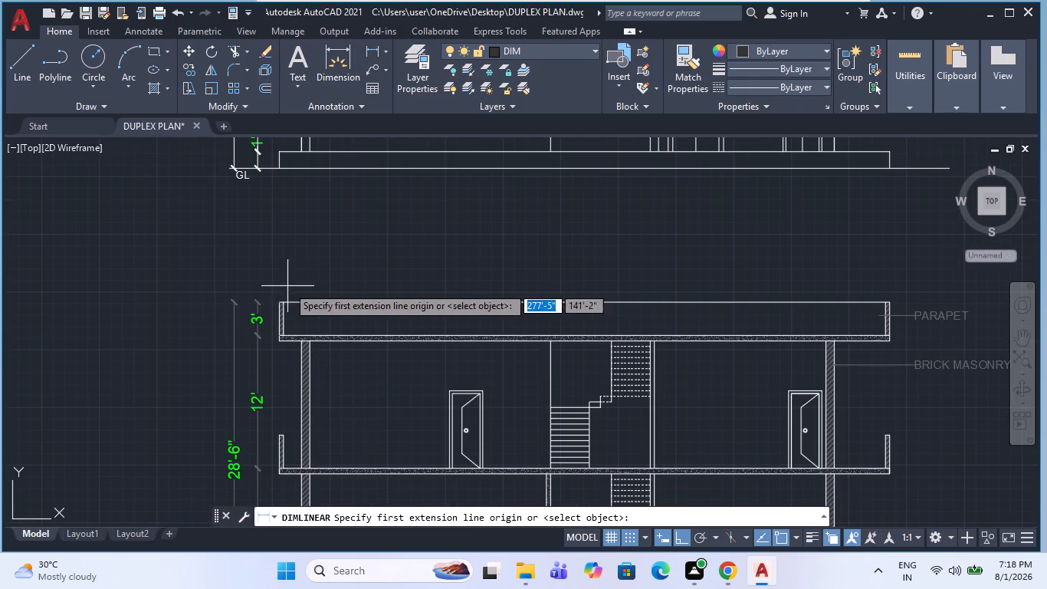
pyautogui.click(277, 297)
pyautogui.scroll(-2, 277, 297)
pyautogui.scroll(3, 530, 294)
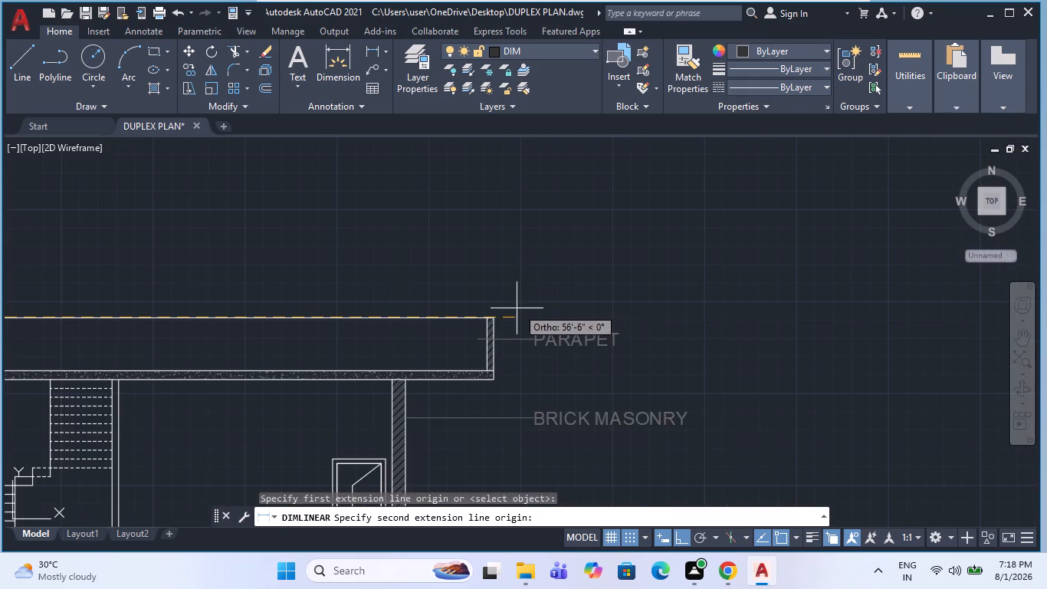
pyautogui.click(497, 320)
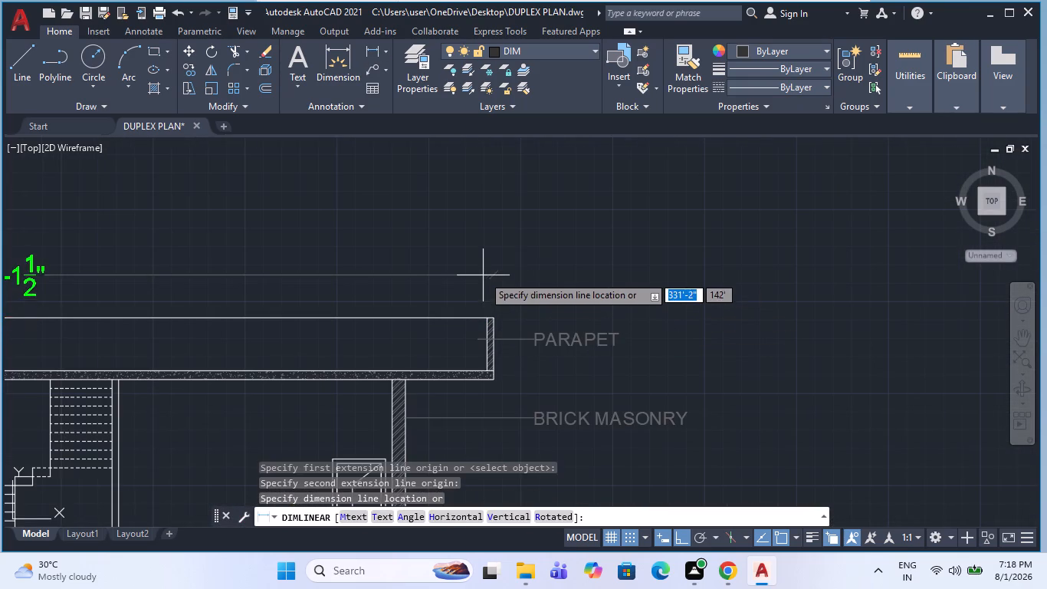
pyautogui.click(483, 275)
pyautogui.press('Escape')
# Move the whole front elevation, with its dimensions, beside the section above the first-floor plan, aligning both ground lines.
pyautogui.scroll(-4, 483, 275)
pyautogui.click(530, 260)
pyautogui.click(316, 155)
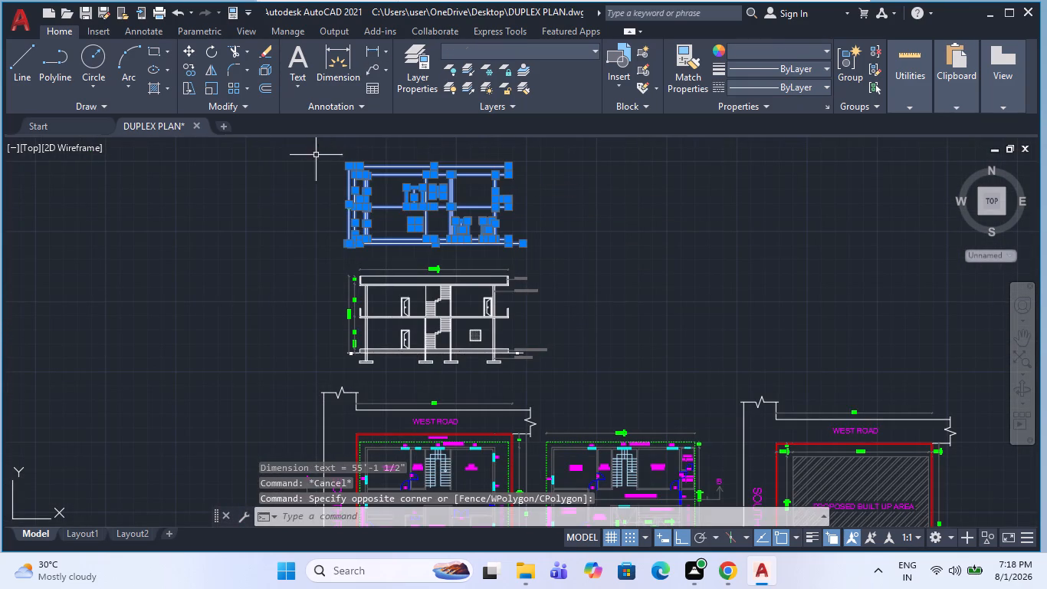
pyautogui.press('m')
pyautogui.press('space')
pyautogui.scroll(2, 389, 293)
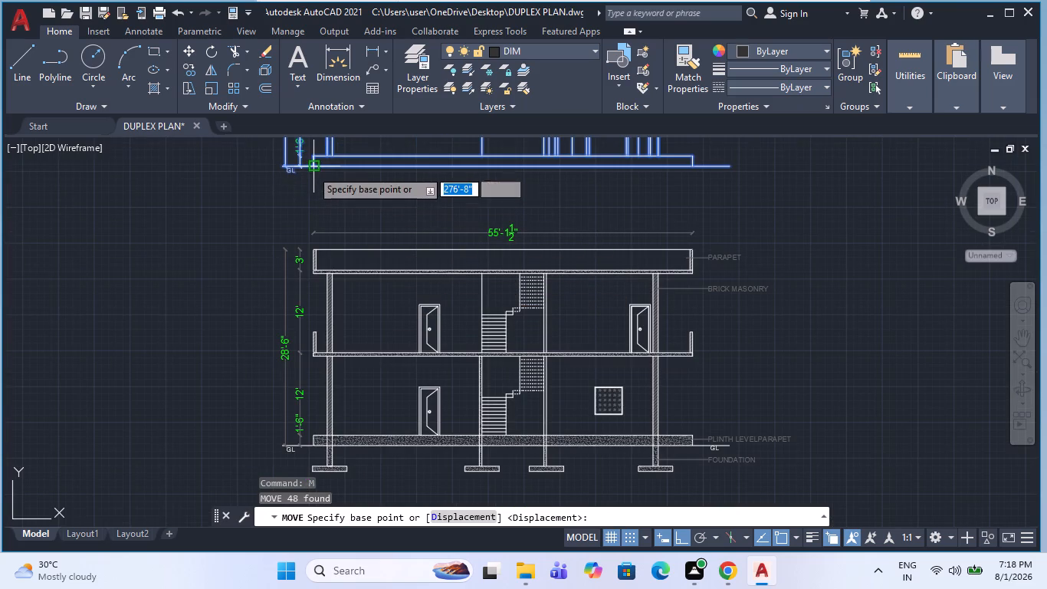
pyautogui.click(311, 169)
pyautogui.scroll(-2, 481, 263)
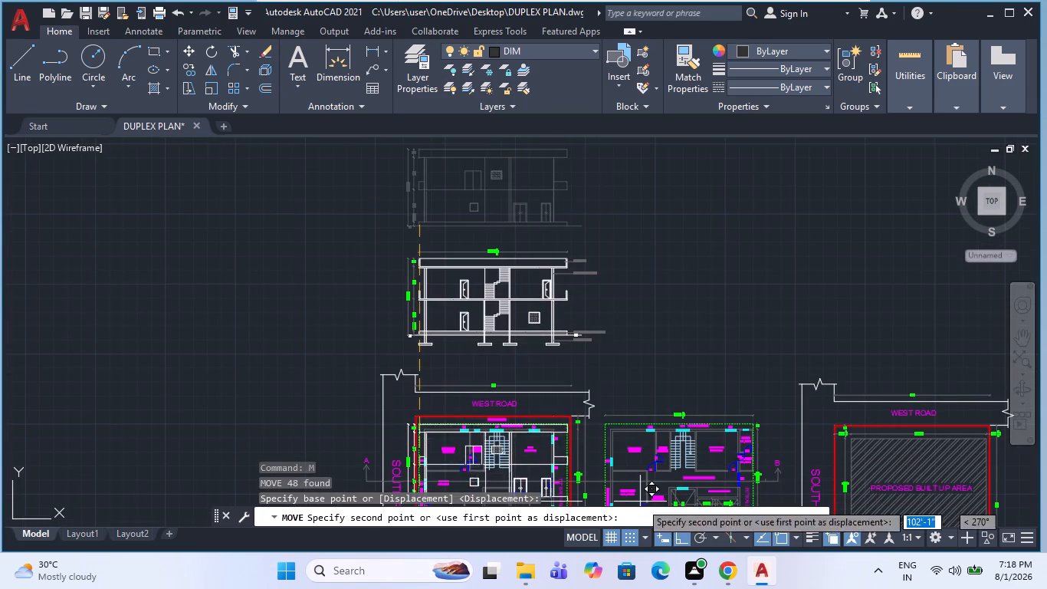
pyautogui.click(687, 538)
pyautogui.scroll(1, 651, 421)
pyautogui.scroll(3, 526, 301)
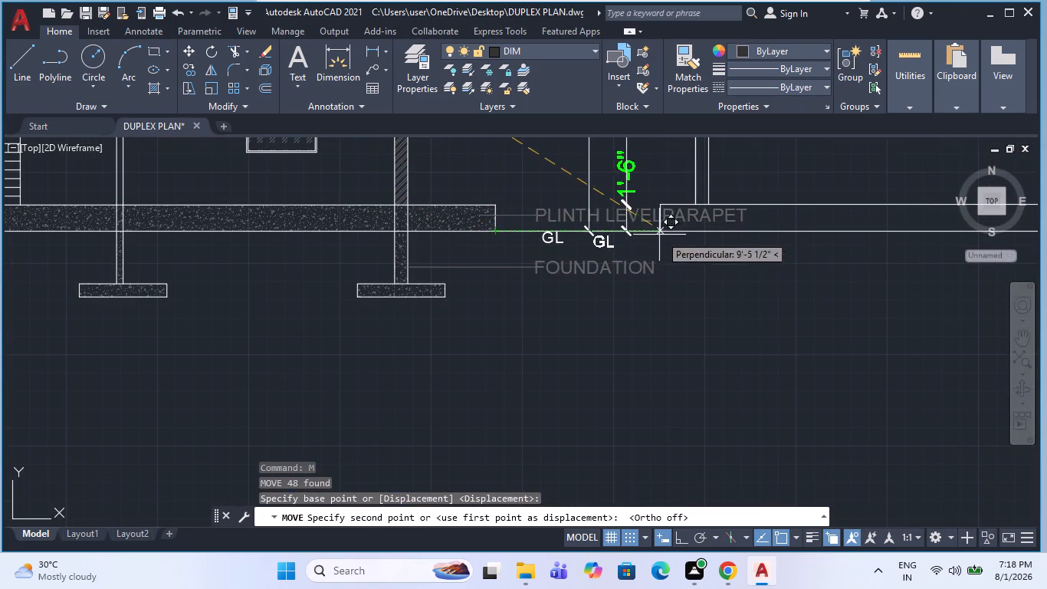
pyautogui.scroll(-2, 656, 236)
pyautogui.scroll(-3, 578, 275)
pyautogui.scroll(1, 629, 263)
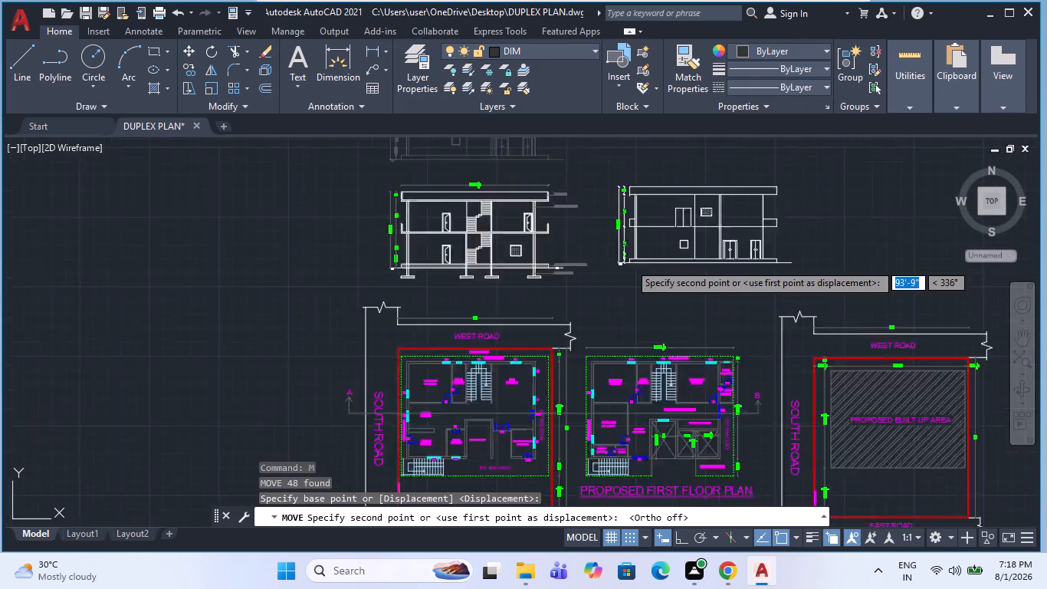
pyautogui.scroll(1, 630, 263)
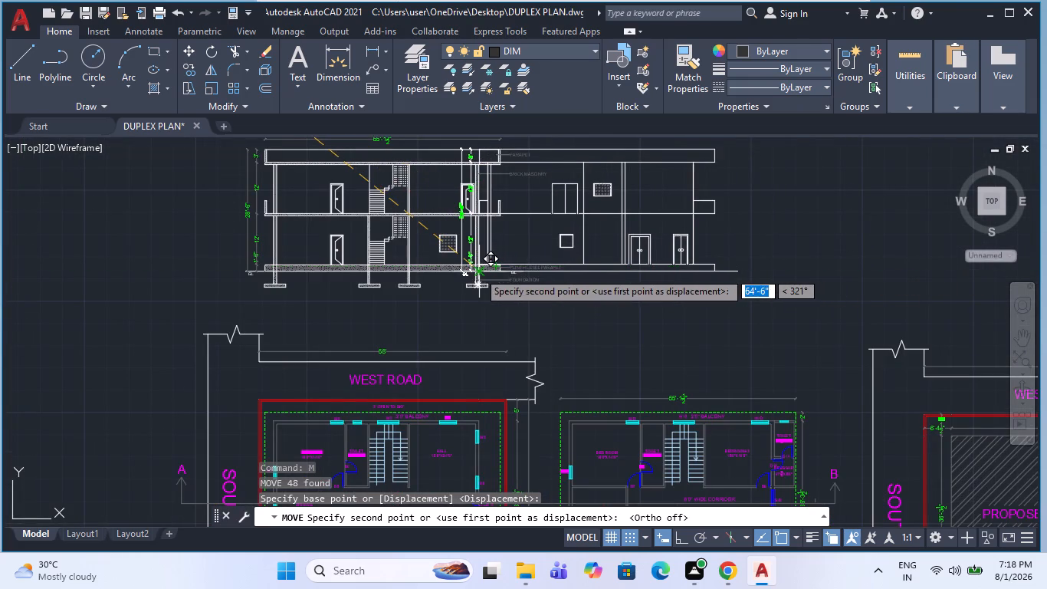
pyautogui.scroll(1, 478, 271)
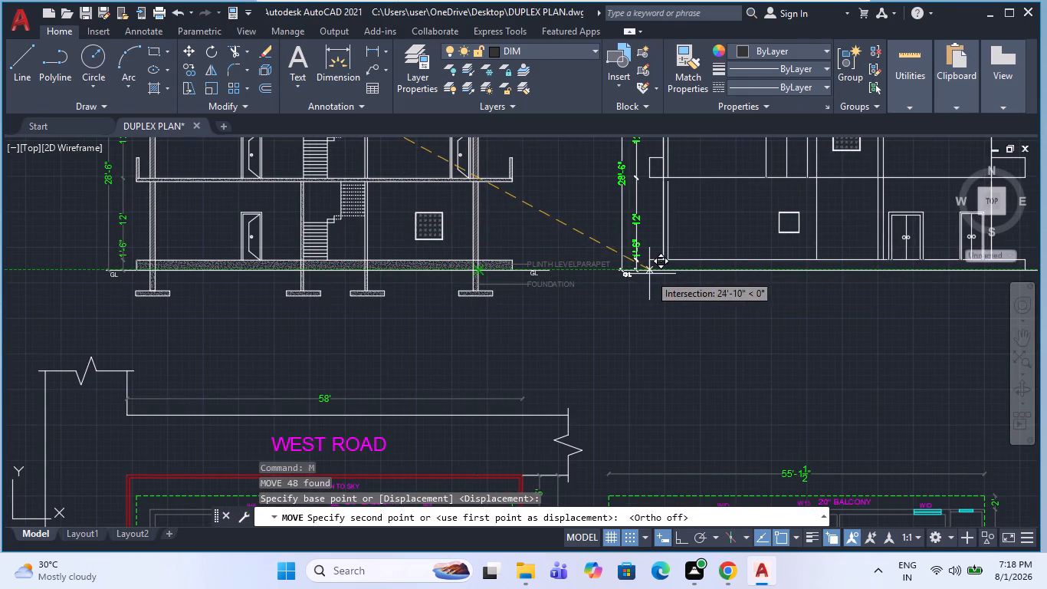
pyautogui.click(652, 275)
pyautogui.scroll(-1, 500, 321)
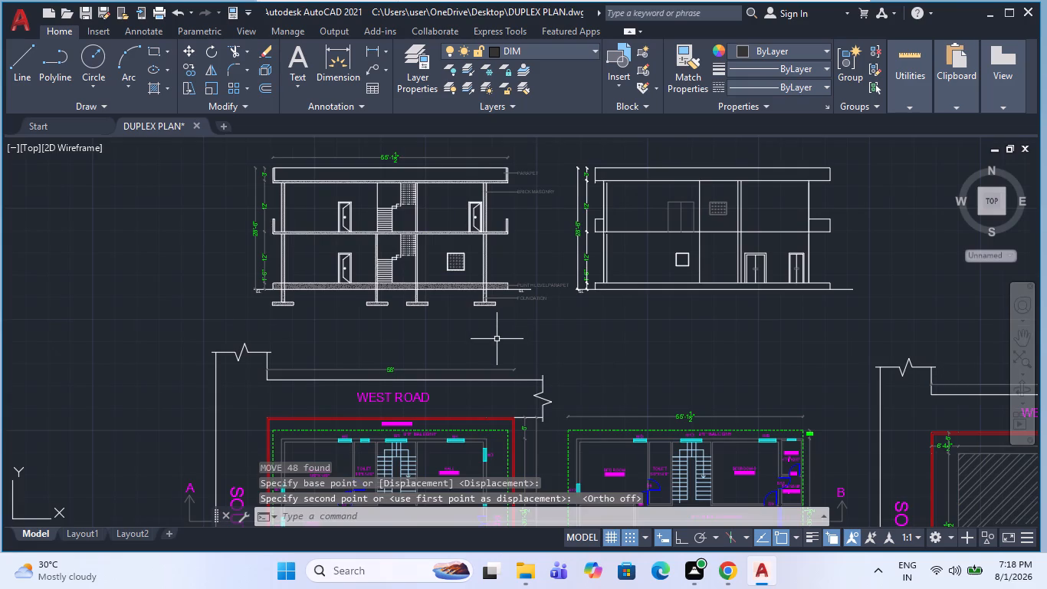
pyautogui.press('Escape')
# Trim away the first-floor portions of the paired vertical wall lines beside the wider ground-floor double door.
pyautogui.scroll(-2, 443, 321)
pyautogui.moveTo(558, 308); pyautogui.dragTo(501, 276, button='middle')
pyautogui.scroll(3, 487, 258)
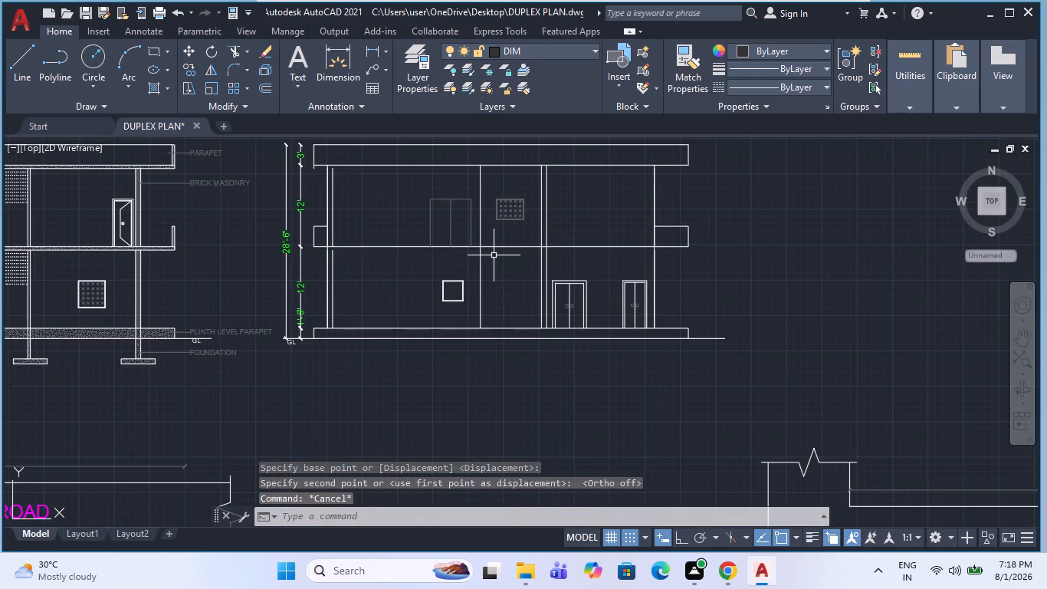
pyautogui.moveTo(496, 255); pyautogui.dragTo(478, 246, button='middle')
pyautogui.scroll(2, 542, 183)
pyautogui.scroll(-2, 522, 234)
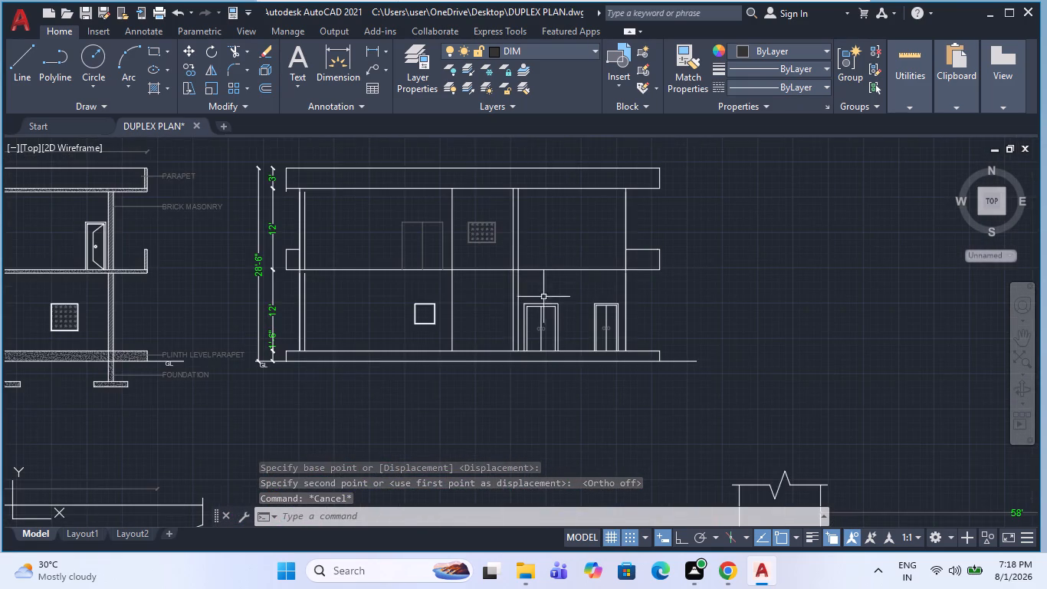
pyautogui.scroll(1, 520, 258)
pyautogui.press('Escape')
pyautogui.press('t')
pyautogui.press('r')
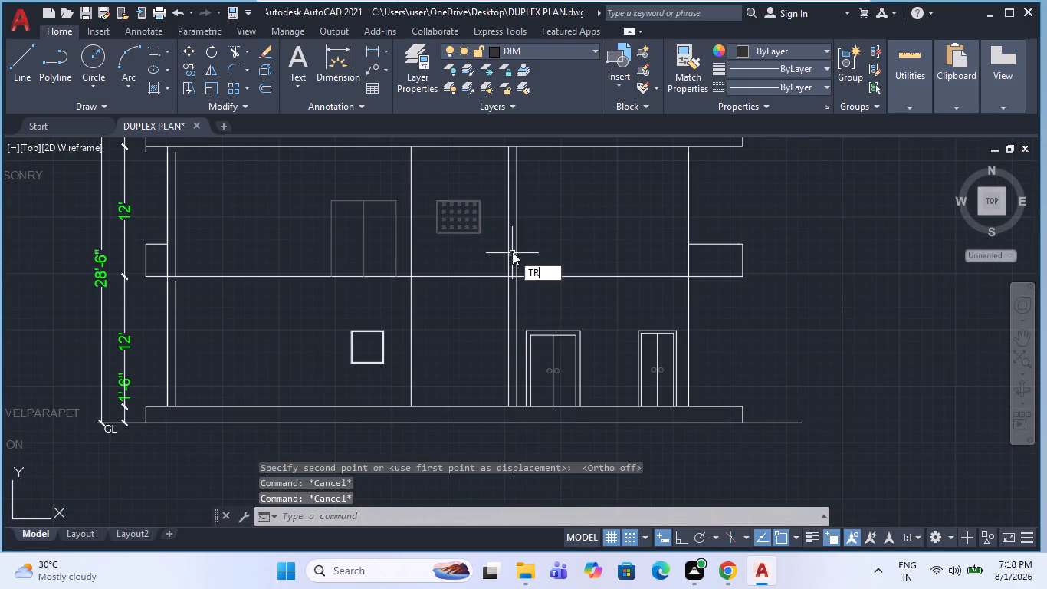
pyautogui.press('space')
pyautogui.click(510, 248)
pyautogui.scroll(-1, 516, 262)
pyautogui.press('Escape')
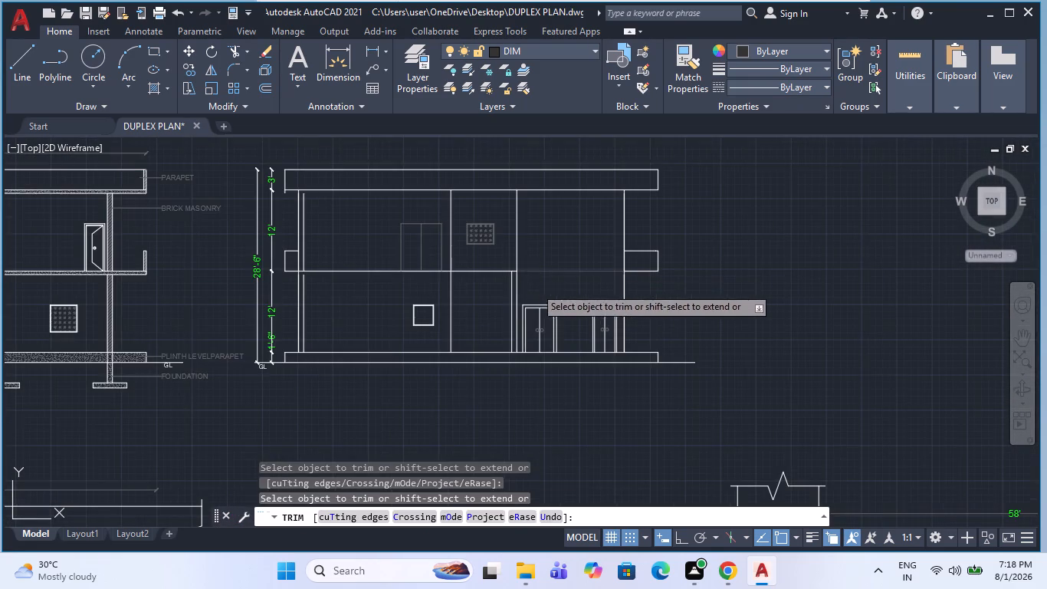
pyautogui.scroll(1, 517, 271)
pyautogui.press('space')
pyautogui.click(514, 247)
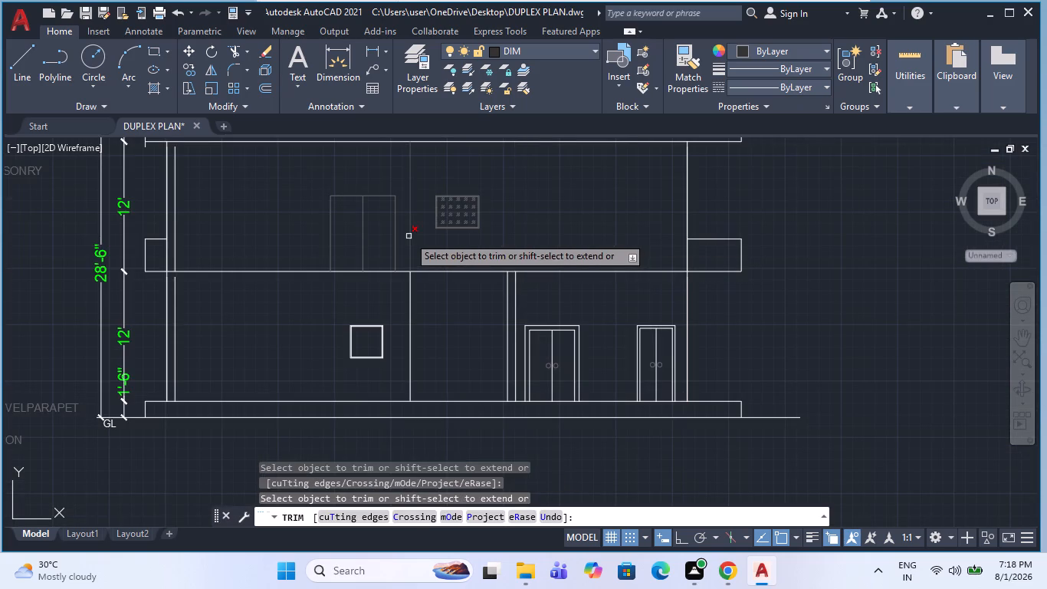
pyautogui.press('Escape')
pyautogui.scroll(-2, 434, 246)
pyautogui.press('Escape')
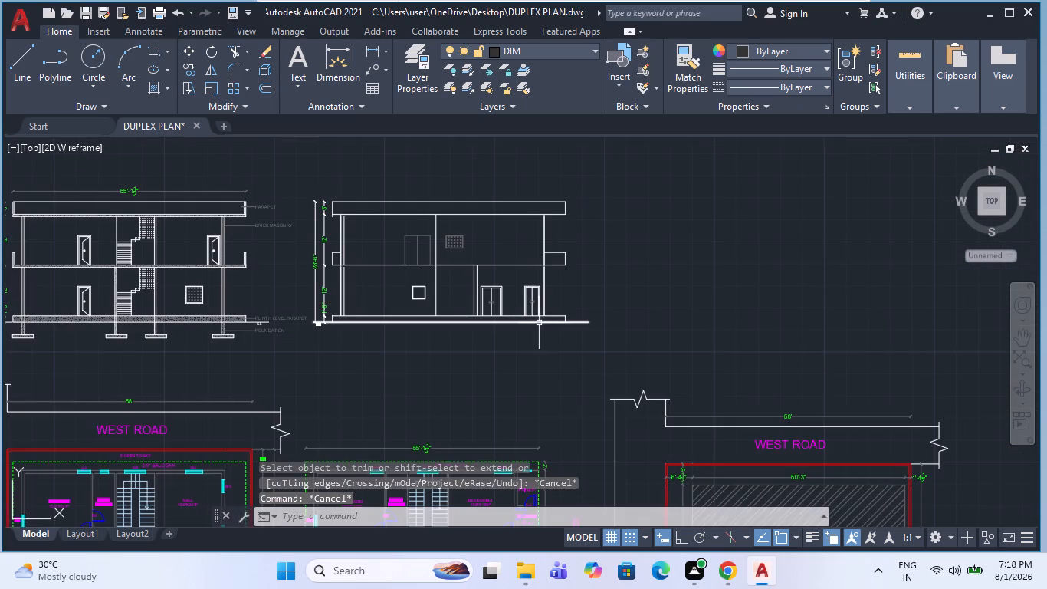
# Erase the inner vertical lines of the elevation's left outer wall on both the first and ground floors.
pyautogui.moveTo(533, 323); pyautogui.dragTo(498, 318, button='middle')
pyautogui.scroll(3, 422, 264)
pyautogui.moveTo(454, 261); pyautogui.dragTo(455, 273, button='middle')
pyautogui.scroll(-2, 471, 238)
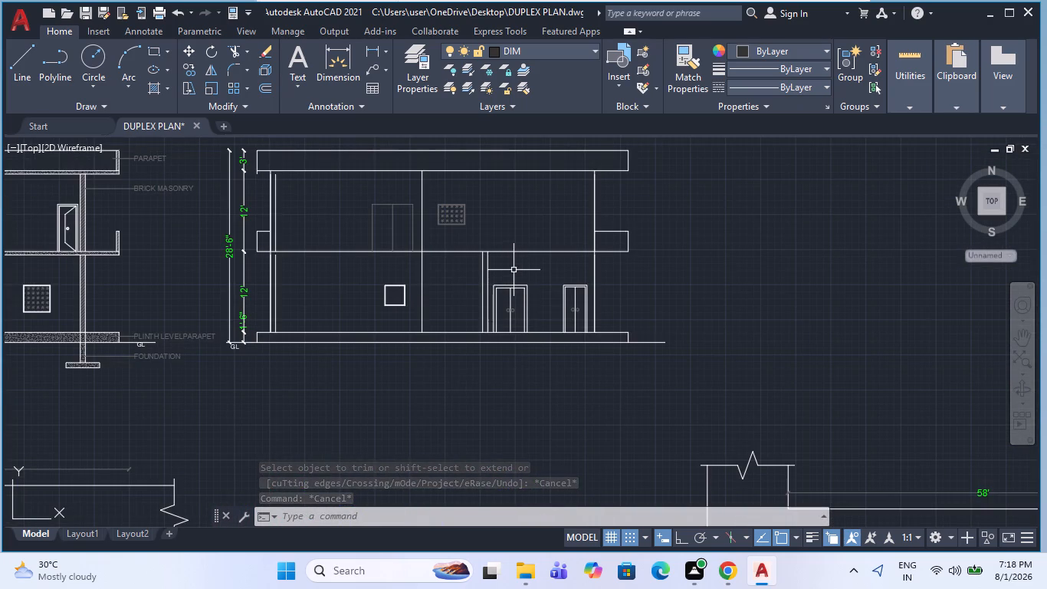
pyautogui.scroll(-1, 514, 270)
pyautogui.moveTo(458, 261); pyautogui.dragTo(461, 288, button='middle')
pyautogui.moveTo(499, 241); pyautogui.dragTo(503, 245, button='middle')
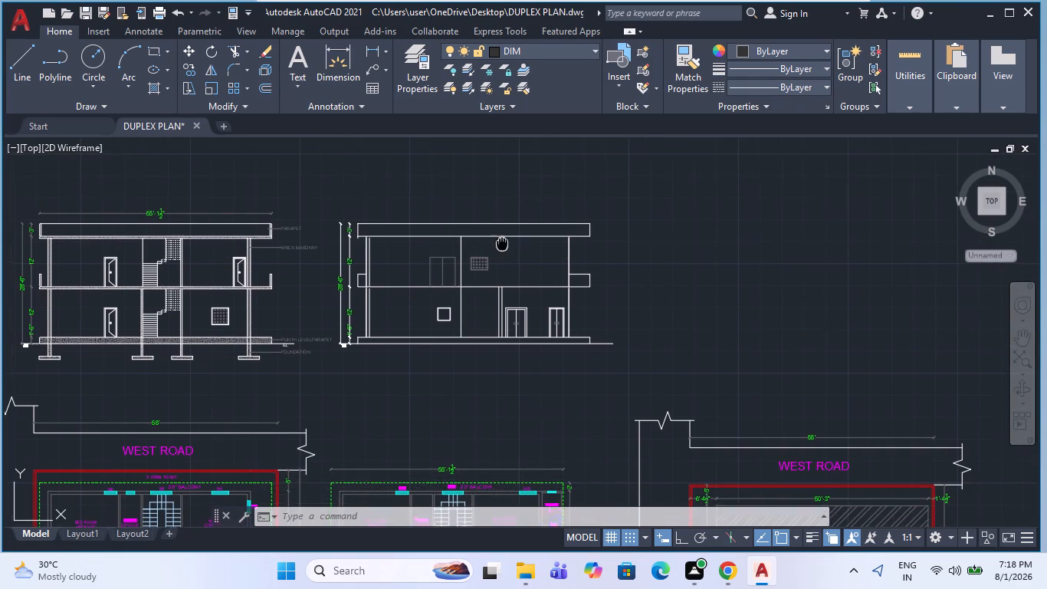
pyautogui.moveTo(503, 245); pyautogui.dragTo(549, 256, button='middle')
pyautogui.scroll(2, 413, 296)
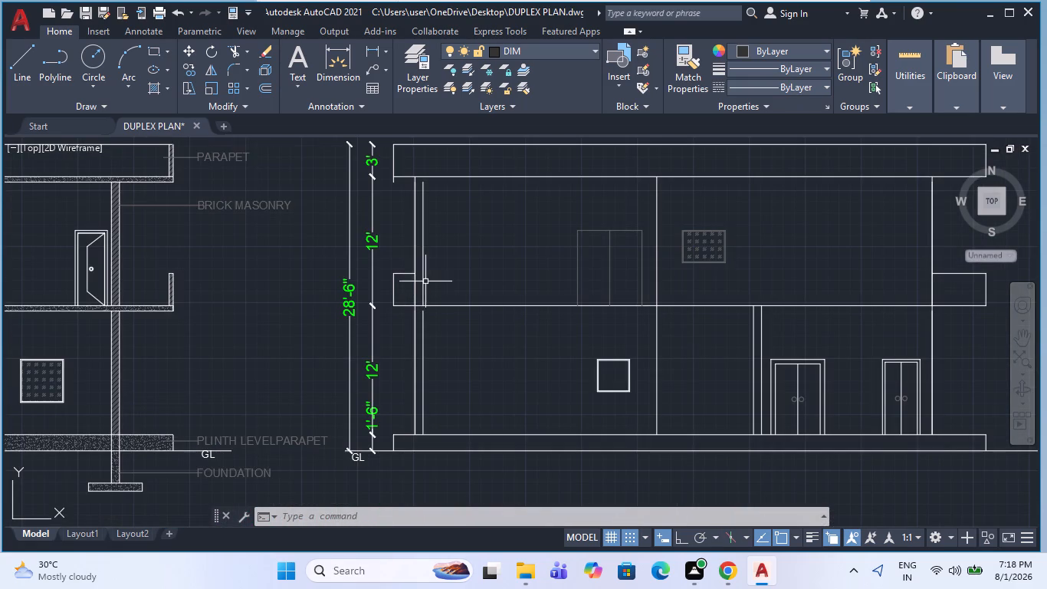
pyautogui.click(422, 289)
pyautogui.press('Delete')
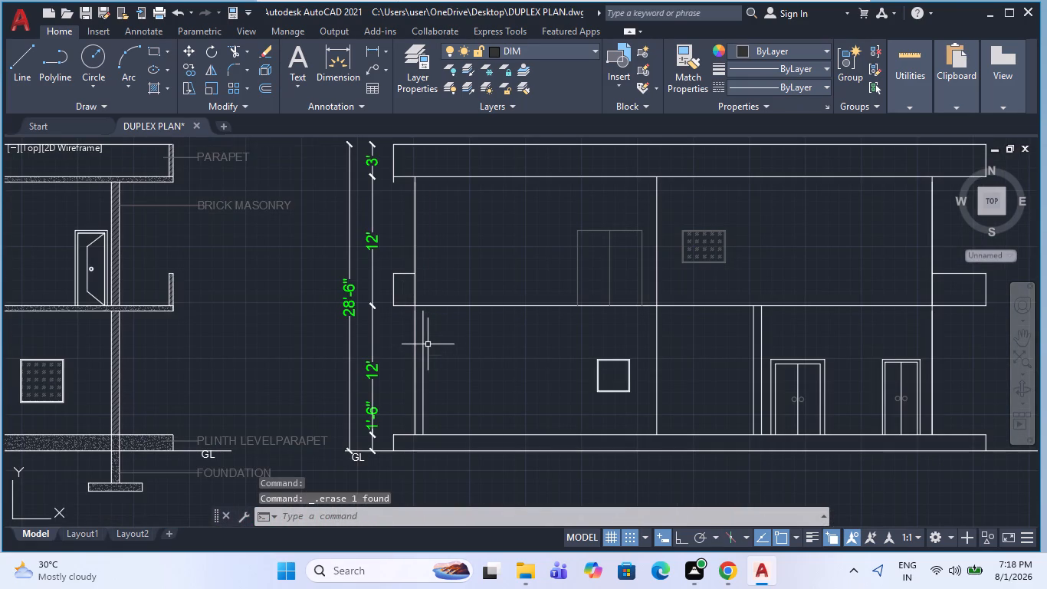
pyautogui.click(425, 340)
pyautogui.press('Delete')
pyautogui.scroll(-1, 474, 297)
pyautogui.moveTo(561, 339); pyautogui.dragTo(550, 302, button='middle')
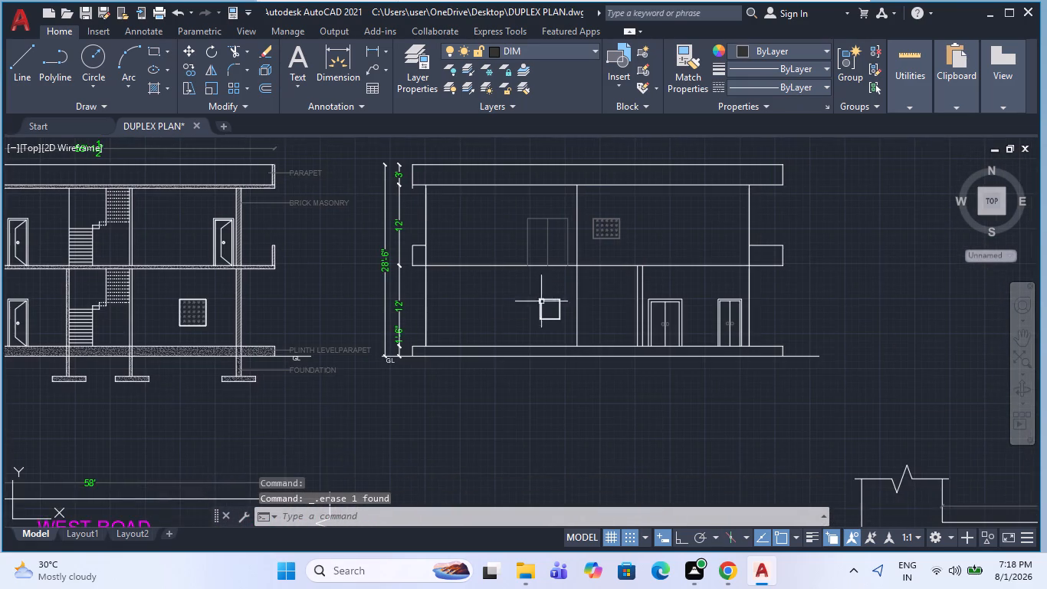
pyautogui.scroll(-1, 479, 301)
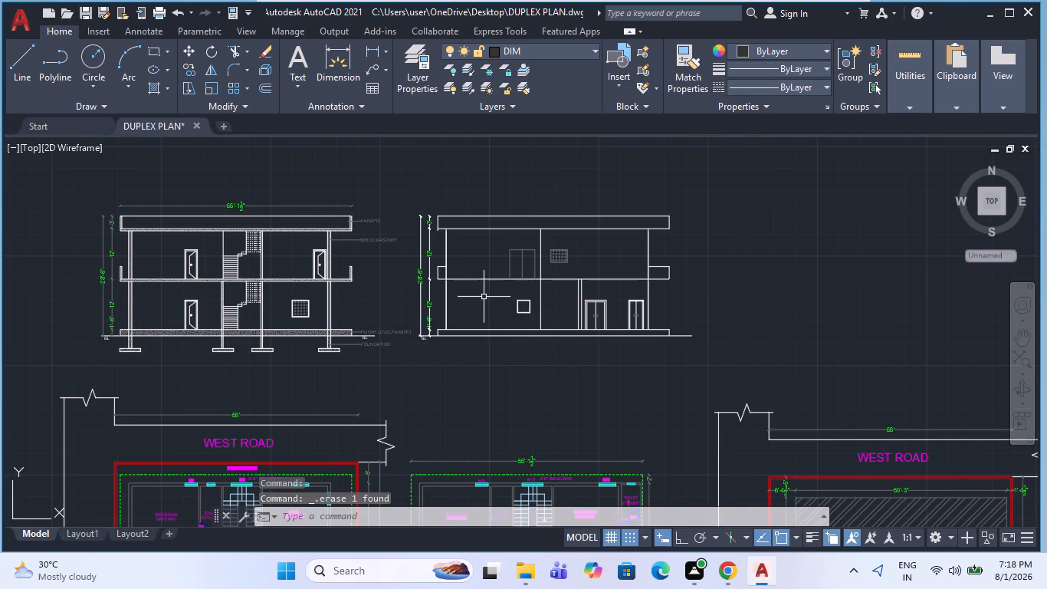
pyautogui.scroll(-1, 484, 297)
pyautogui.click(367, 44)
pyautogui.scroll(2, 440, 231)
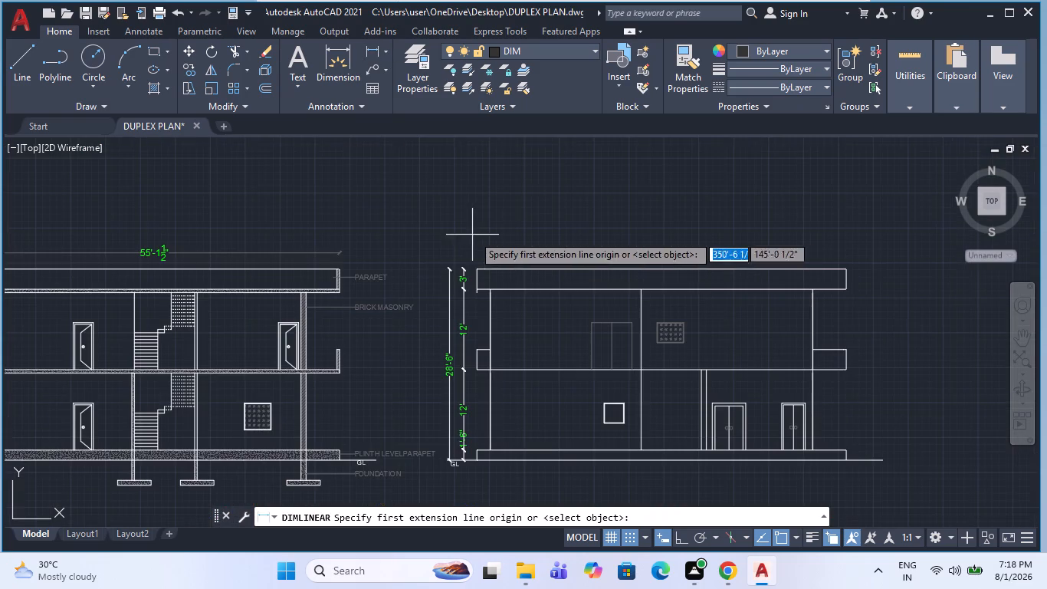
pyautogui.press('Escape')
# Trim the short vertical line stub projecting below the left end of the front elevation's parapet.
pyautogui.scroll(3, 484, 280)
pyautogui.press('Escape')
pyautogui.press('t')
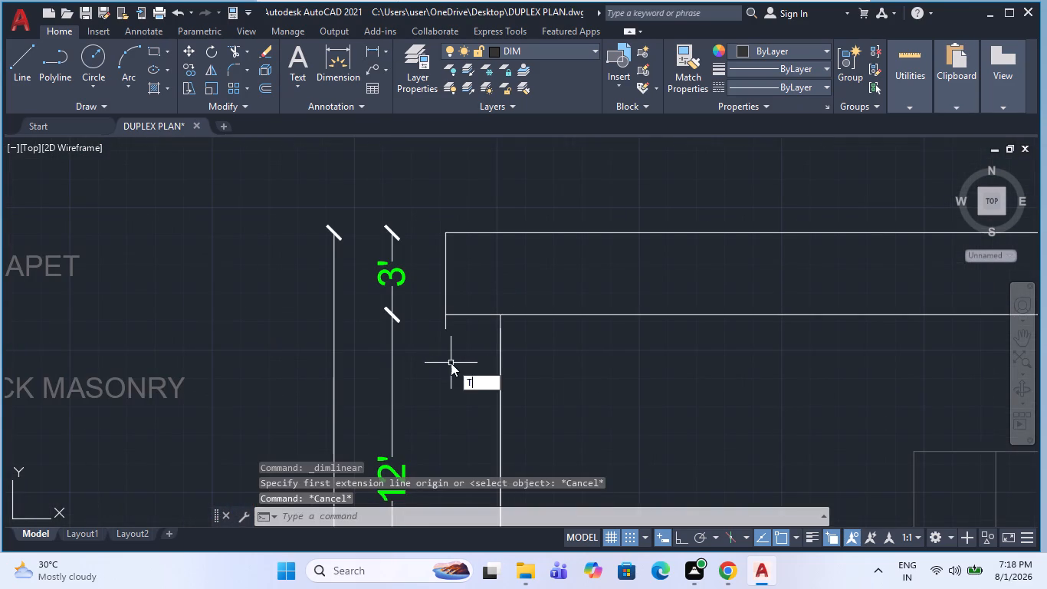
pyautogui.press('r')
pyautogui.press('space')
pyautogui.click(441, 325)
pyautogui.click(451, 324)
pyautogui.press('Escape')
# Add a horizontal linear dimension above the front elevation, spanning the full width of its parapet.
pyautogui.scroll(-3, 414, 315)
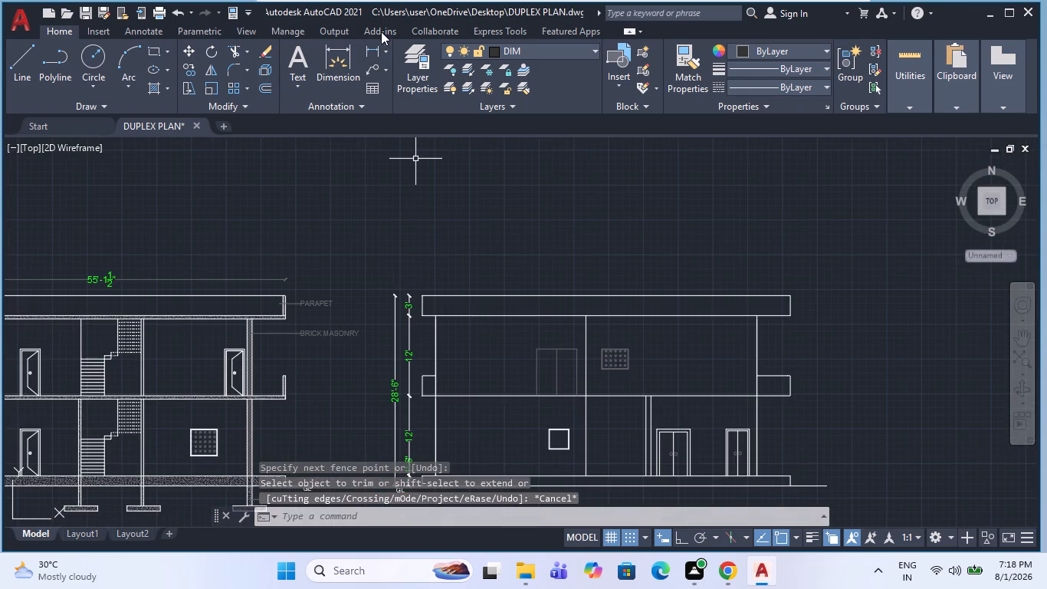
pyautogui.click(373, 51)
pyautogui.click(418, 292)
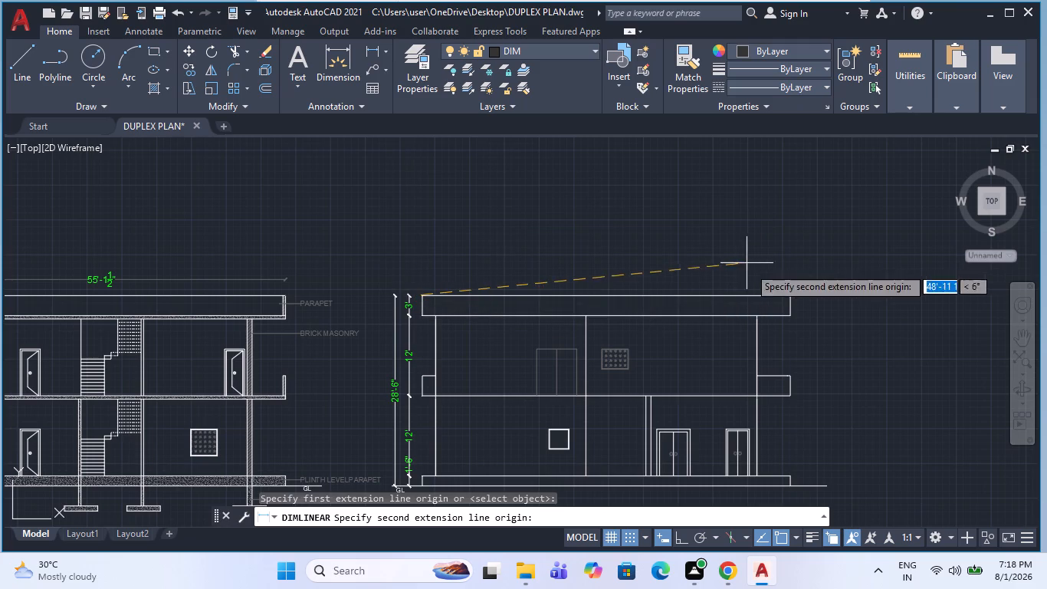
pyautogui.click(789, 295)
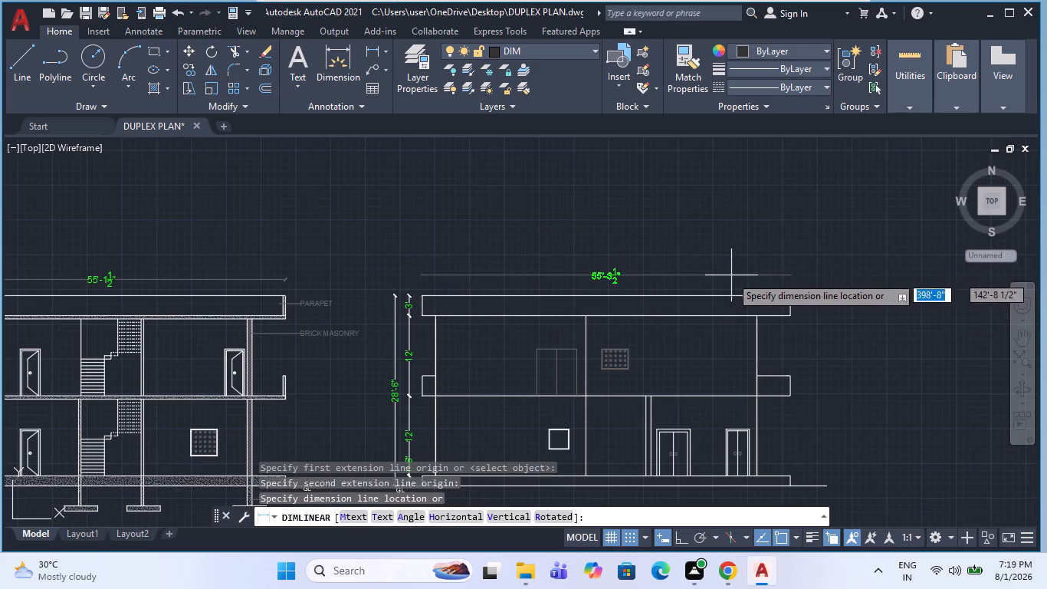
pyautogui.click(728, 279)
pyautogui.scroll(-2, 574, 250)
pyautogui.press('Escape')
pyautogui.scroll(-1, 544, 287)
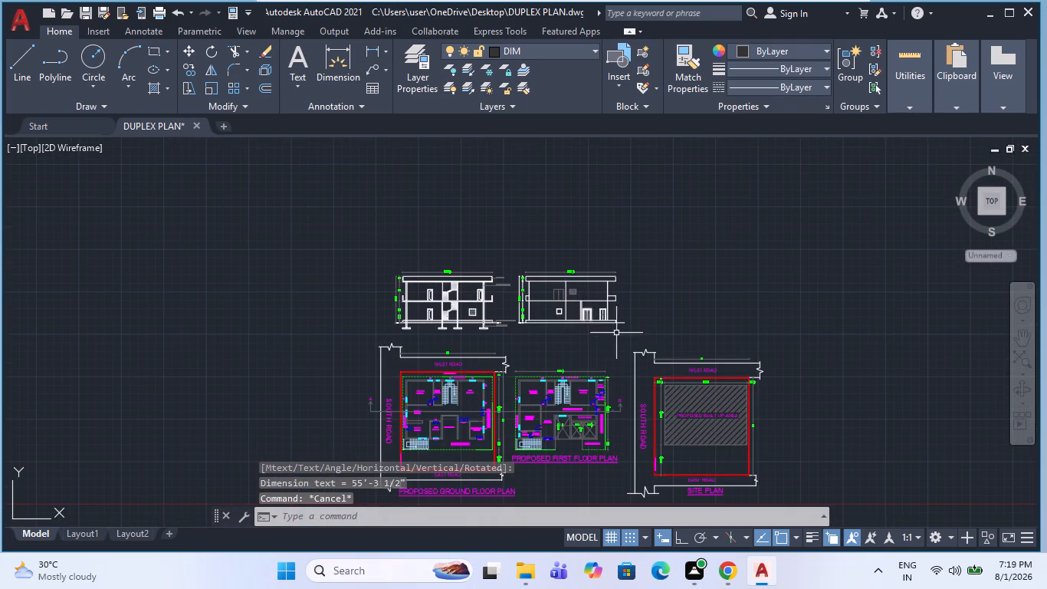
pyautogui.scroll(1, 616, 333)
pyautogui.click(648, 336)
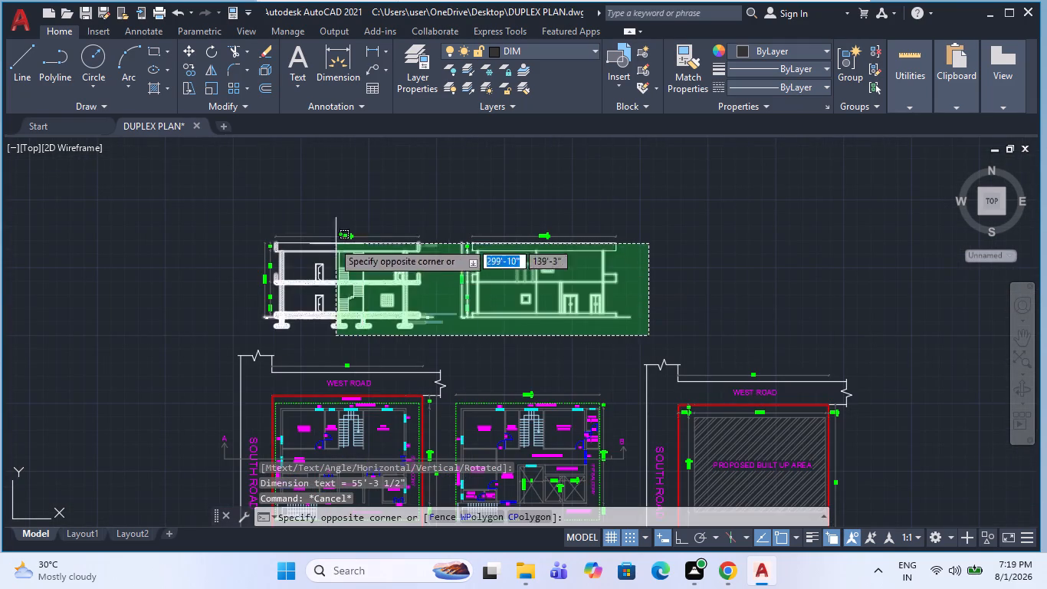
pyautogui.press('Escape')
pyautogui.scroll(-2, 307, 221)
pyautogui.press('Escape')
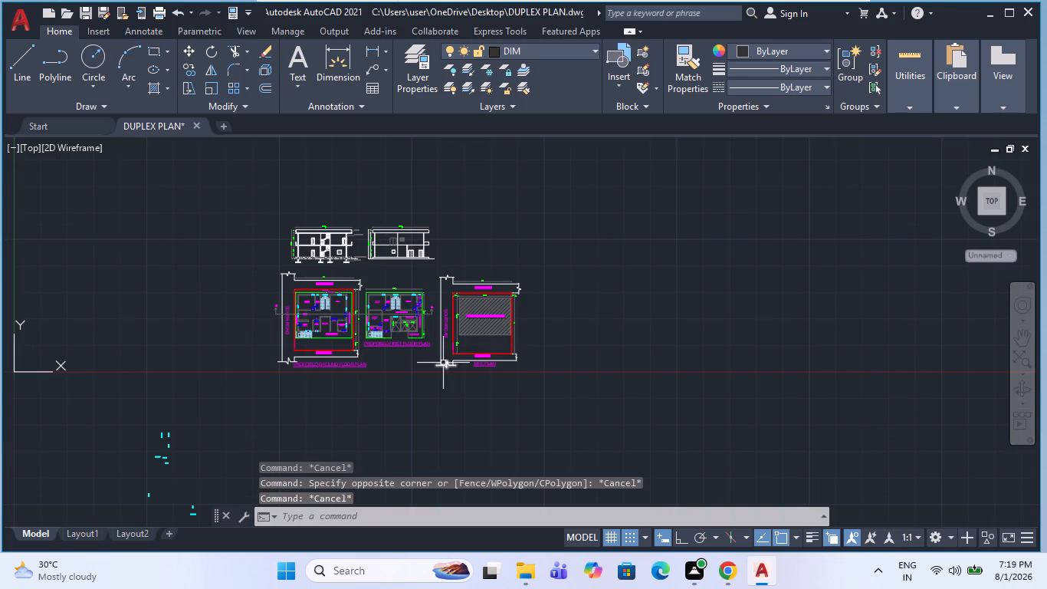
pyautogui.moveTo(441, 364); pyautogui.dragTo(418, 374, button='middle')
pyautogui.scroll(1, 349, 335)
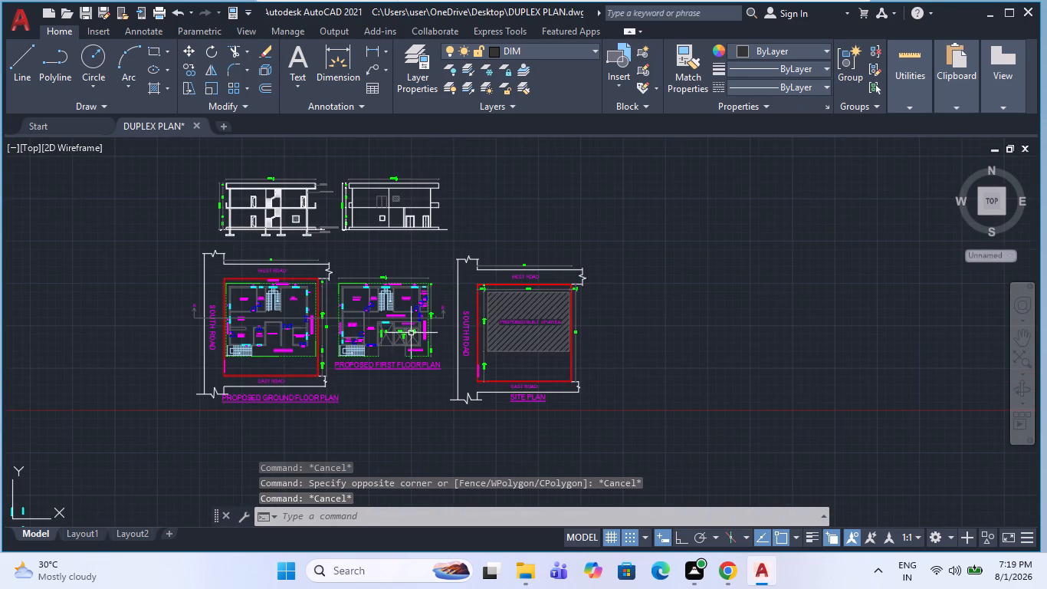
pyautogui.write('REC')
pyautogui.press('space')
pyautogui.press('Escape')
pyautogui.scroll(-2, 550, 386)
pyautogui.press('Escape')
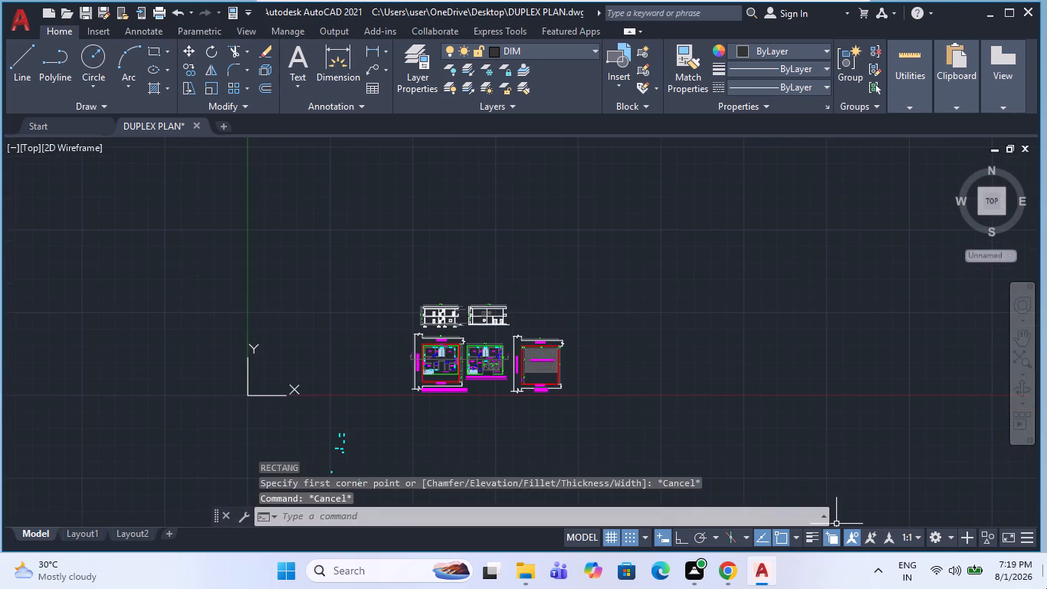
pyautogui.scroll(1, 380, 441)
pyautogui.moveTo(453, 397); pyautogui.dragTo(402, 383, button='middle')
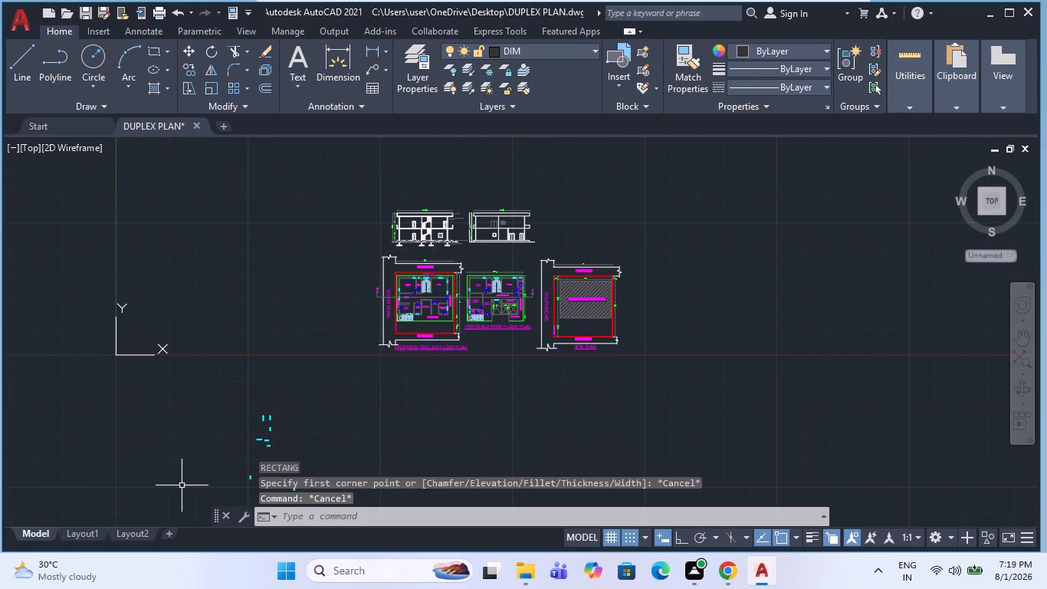
# Open Layout2 and delete its existing viewport from the sheet.
pyautogui.click(130, 538)
pyautogui.scroll(-1, 295, 362)
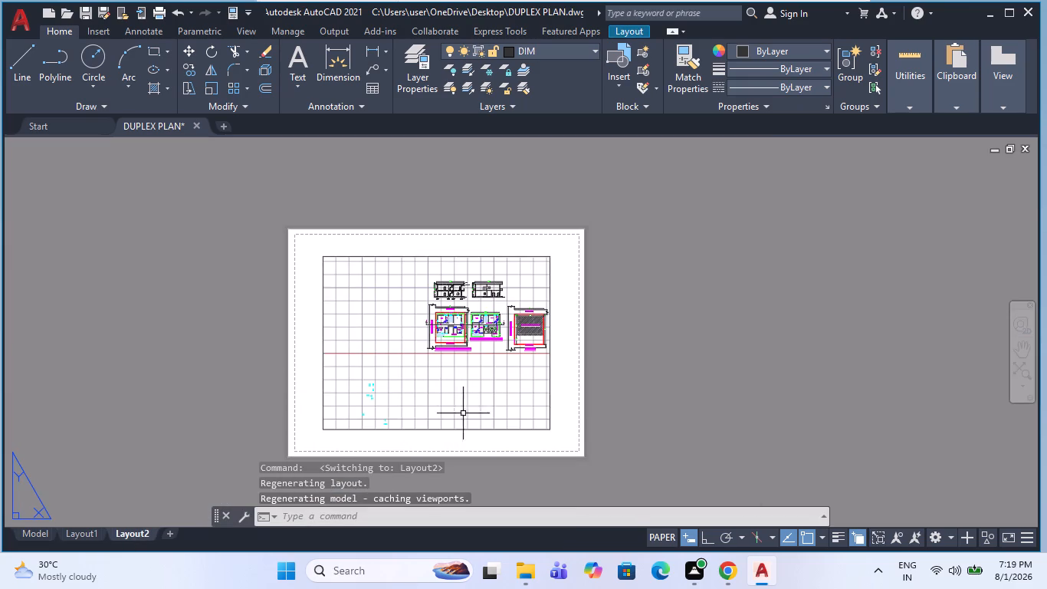
pyautogui.click(454, 429)
pyautogui.press('Delete')
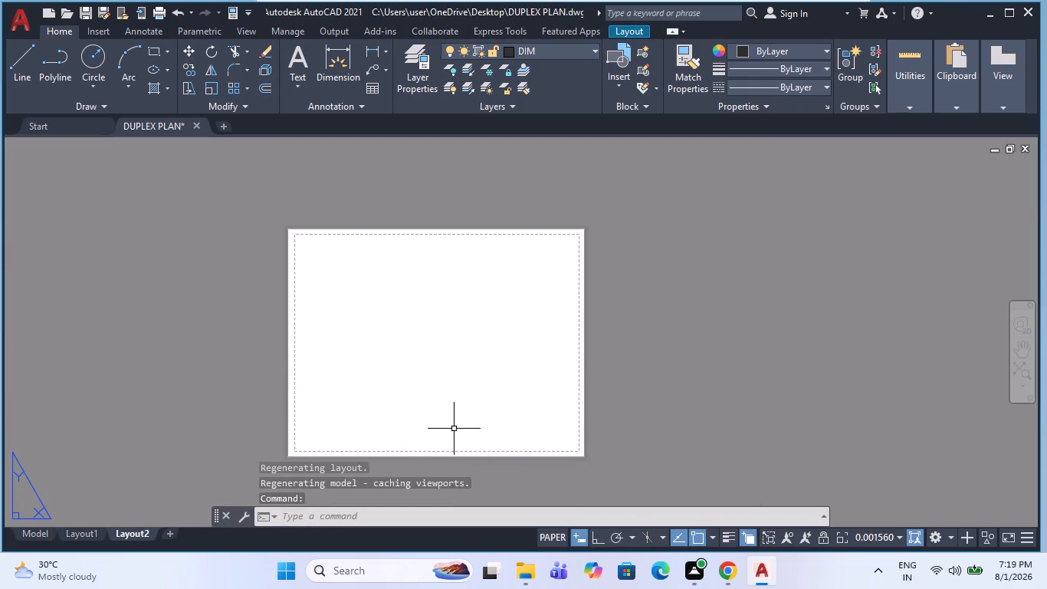
# Modify Layout2's page setup to the DWG To PDF.pc3 plotter and ISO A4 (297.00 x 210.00 MM) paper, with object lineweights not plotted.
pyautogui.rightClick(133, 533)
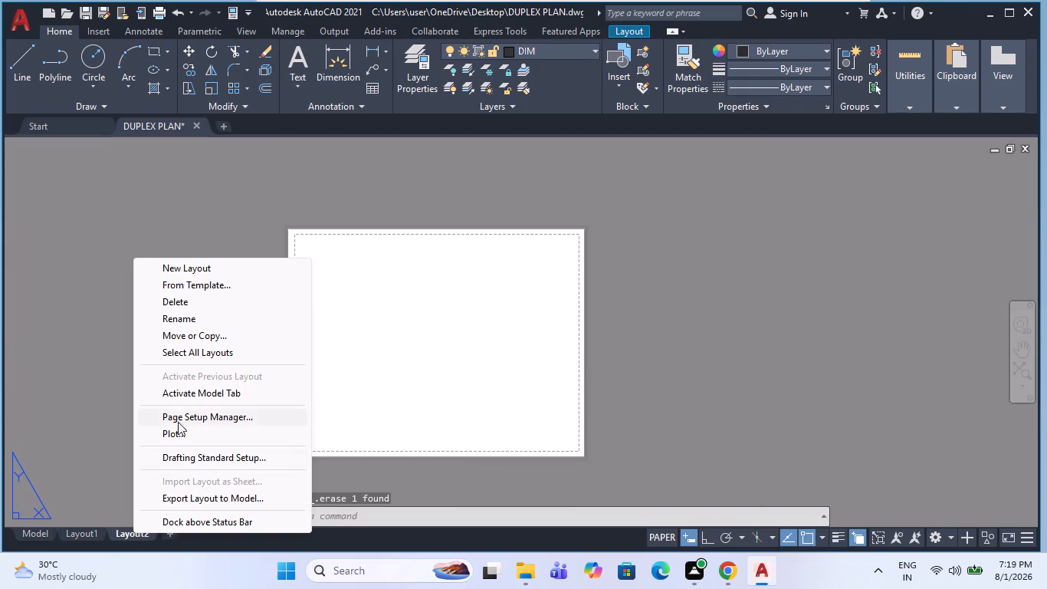
pyautogui.click(180, 411)
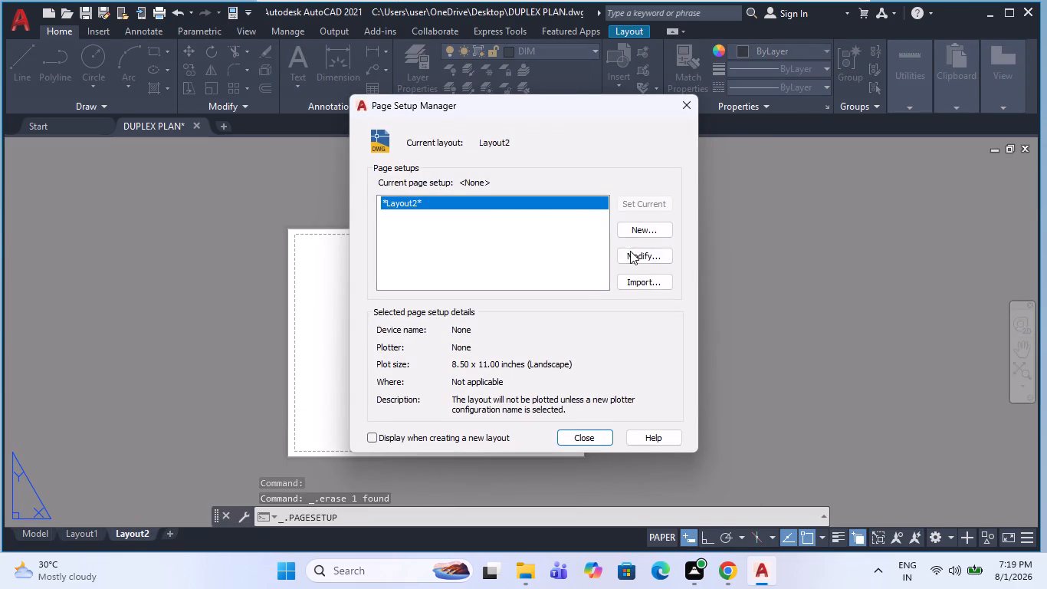
pyautogui.click(632, 255)
pyautogui.click(444, 169)
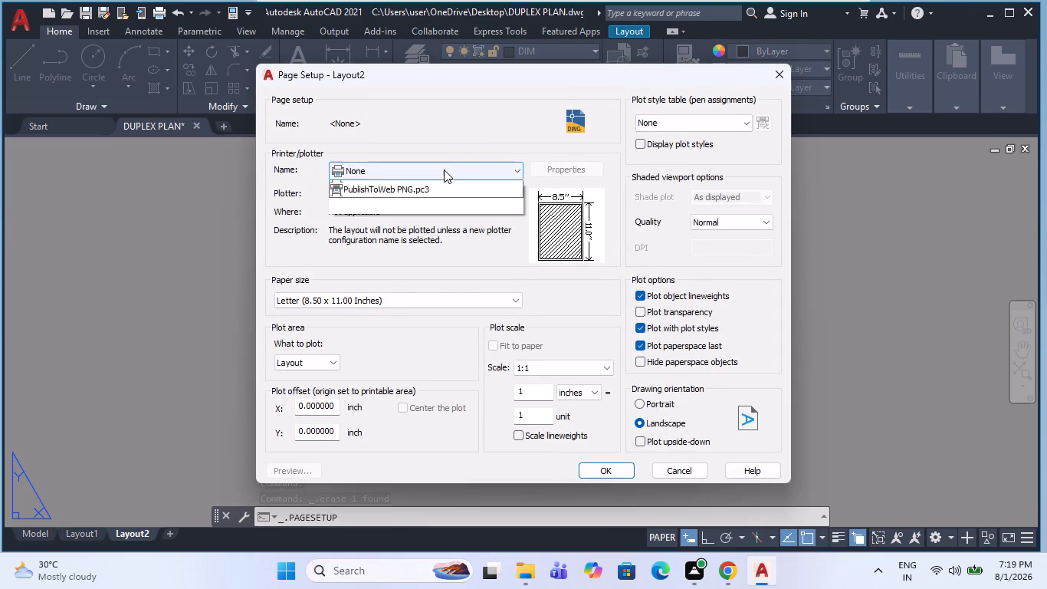
pyautogui.click(387, 323)
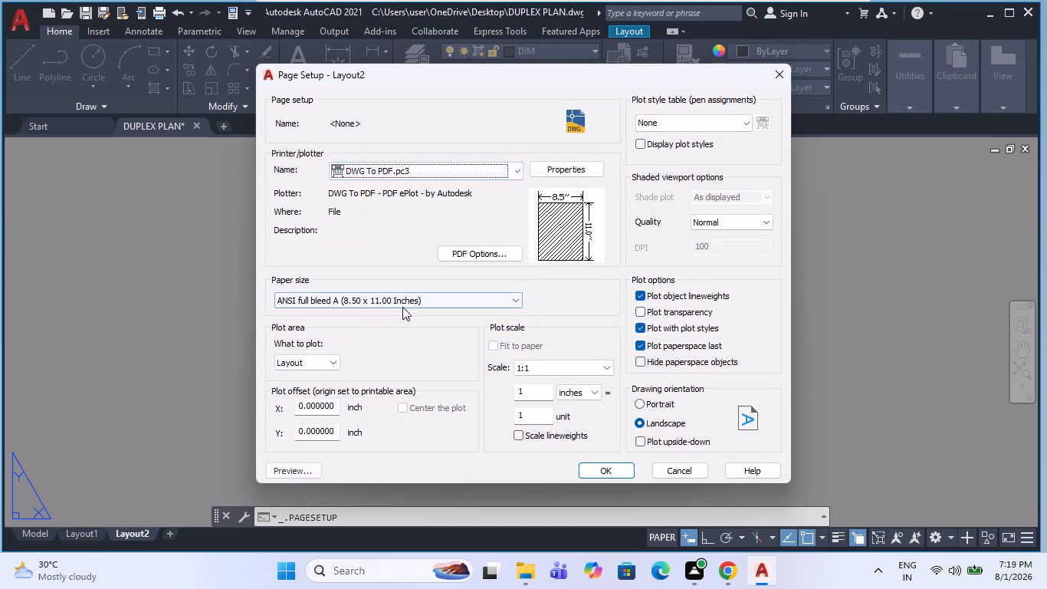
pyautogui.click(415, 301)
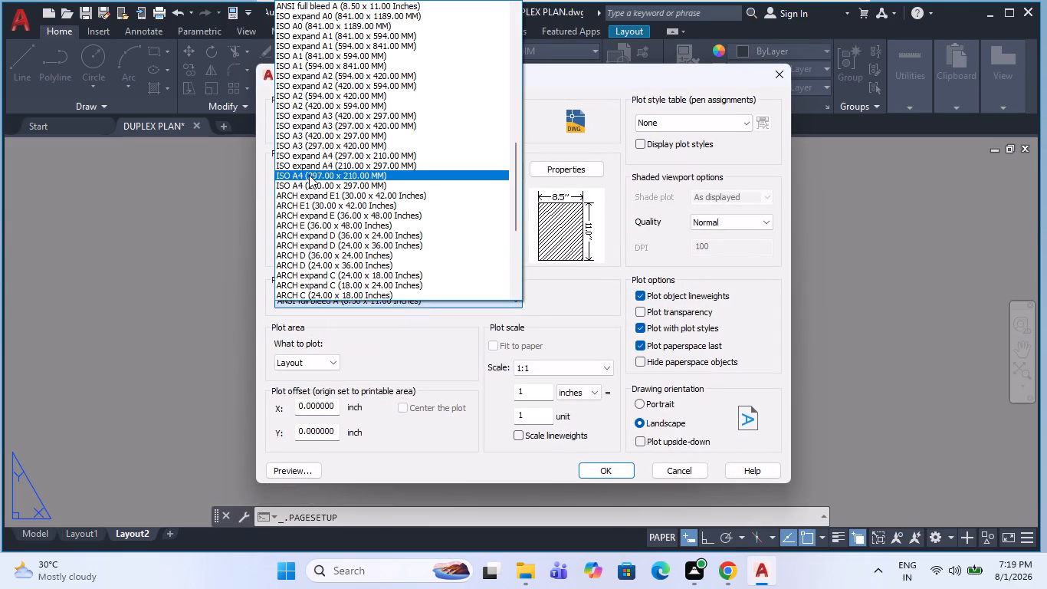
pyautogui.click(309, 175)
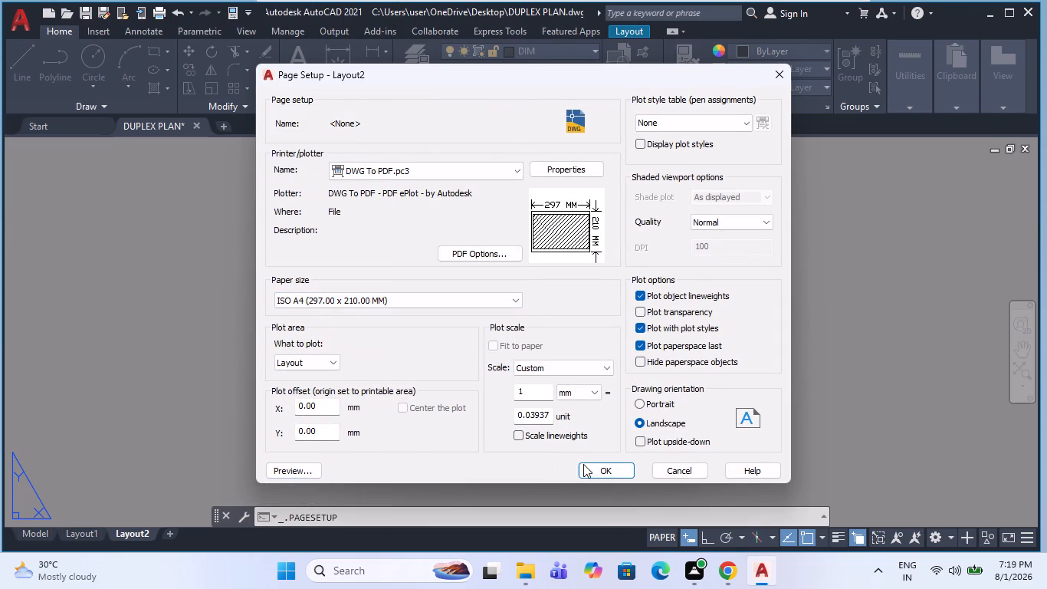
pyautogui.click(638, 294)
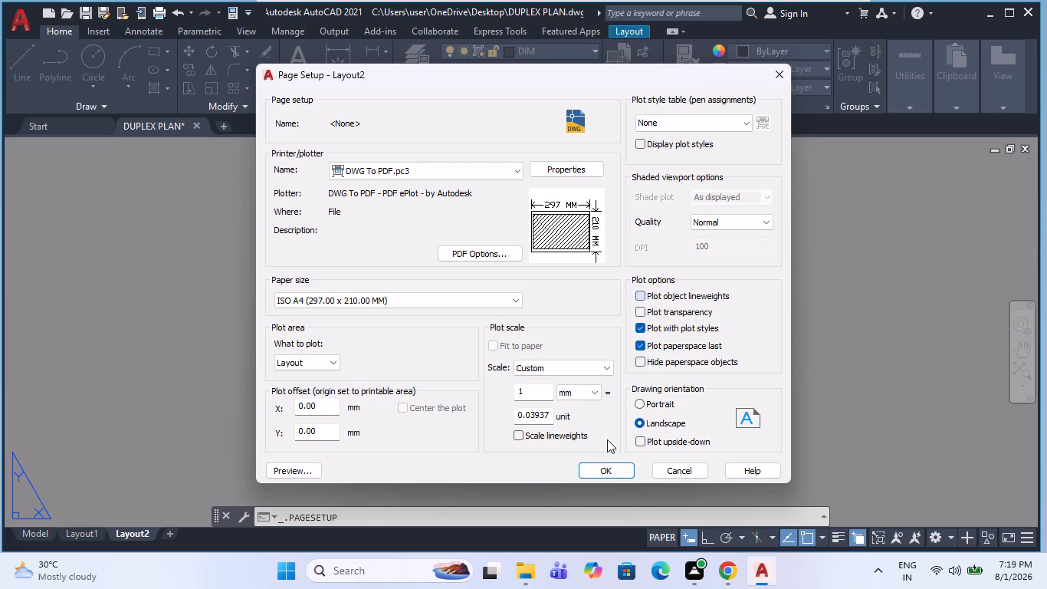
pyautogui.click(599, 477)
pyautogui.click(585, 437)
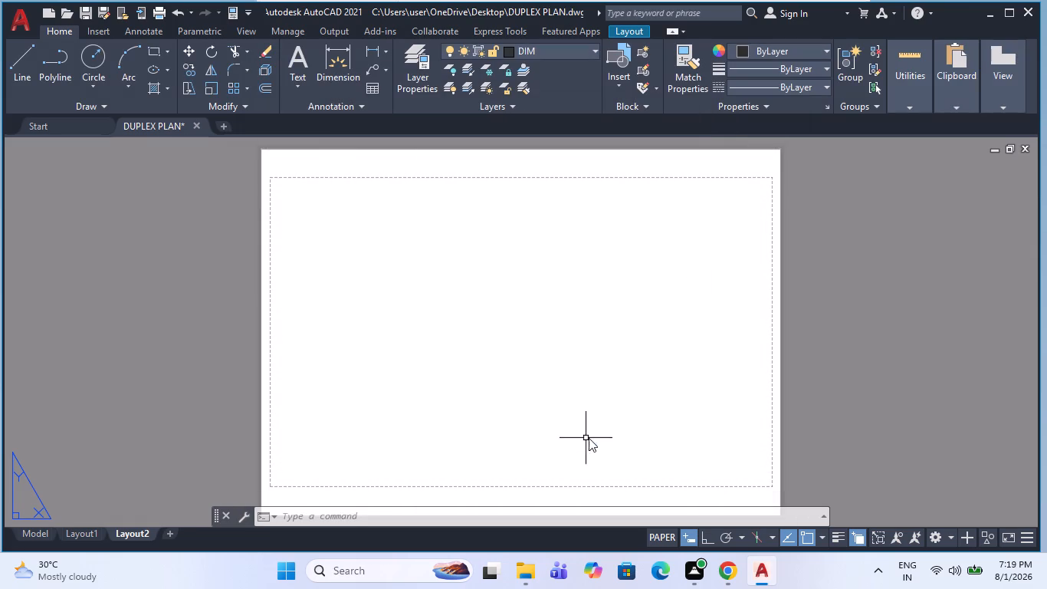
# Insert the recent 7PM title block into Layout2 near the sheet's lower-left corner.
pyautogui.scroll(-2, 417, 308)
pyautogui.scroll(1, 431, 322)
pyautogui.write('I')
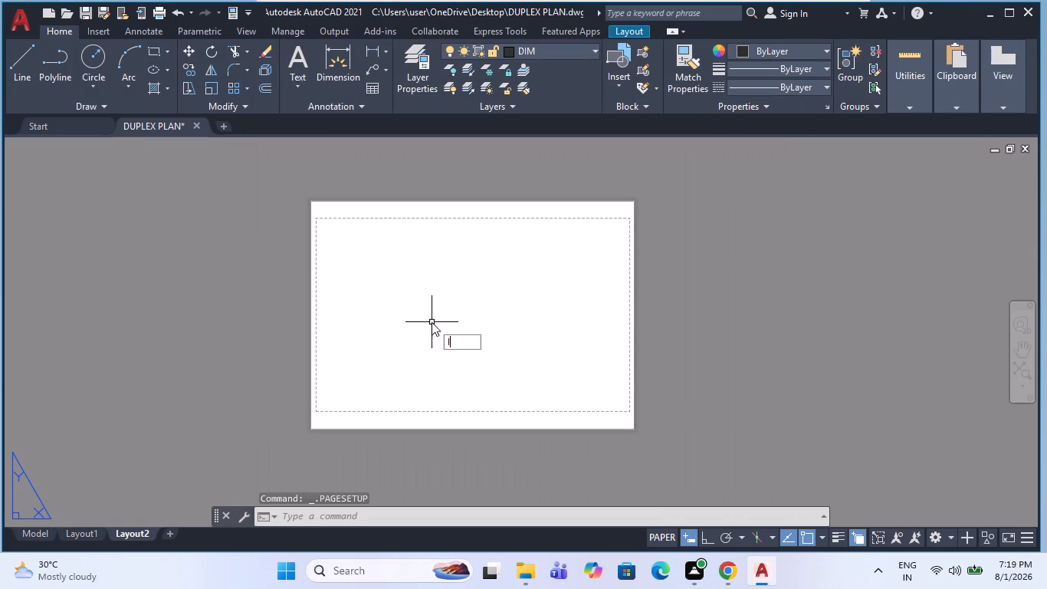
pyautogui.press('space')
pyautogui.scroll(4, 812, 208)
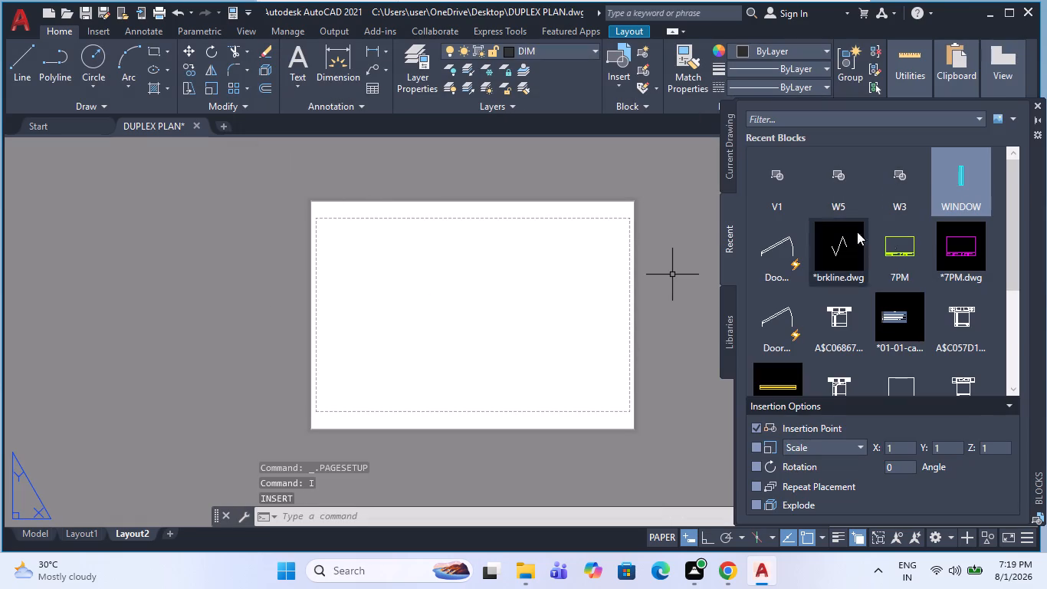
pyautogui.moveTo(913, 245); pyautogui.dragTo(880, 254)
pyautogui.moveTo(890, 248); pyautogui.dragTo(351, 377)
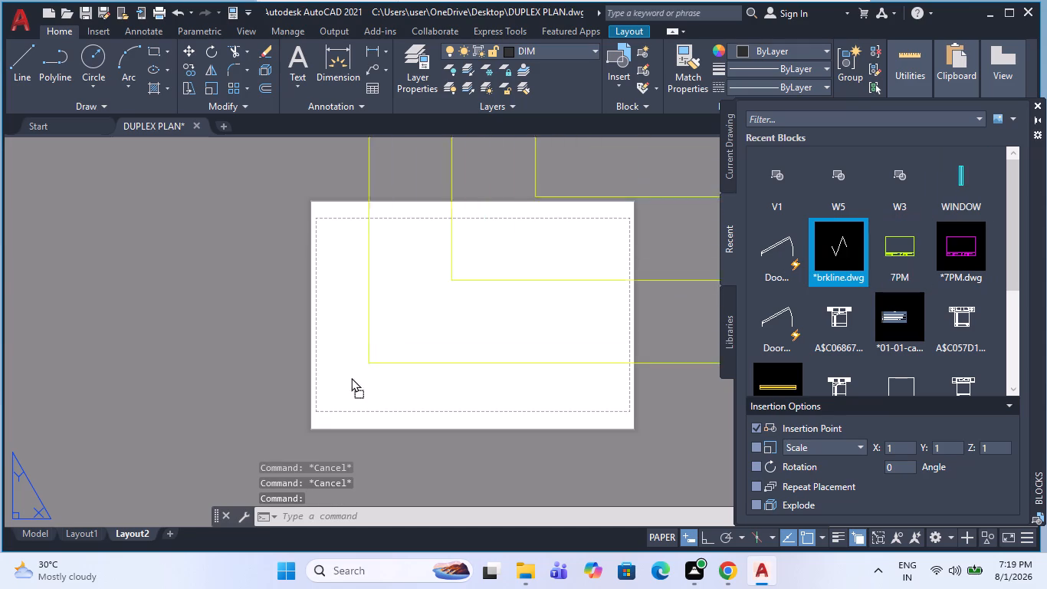
pyautogui.moveTo(351, 377); pyautogui.dragTo(297, 443)
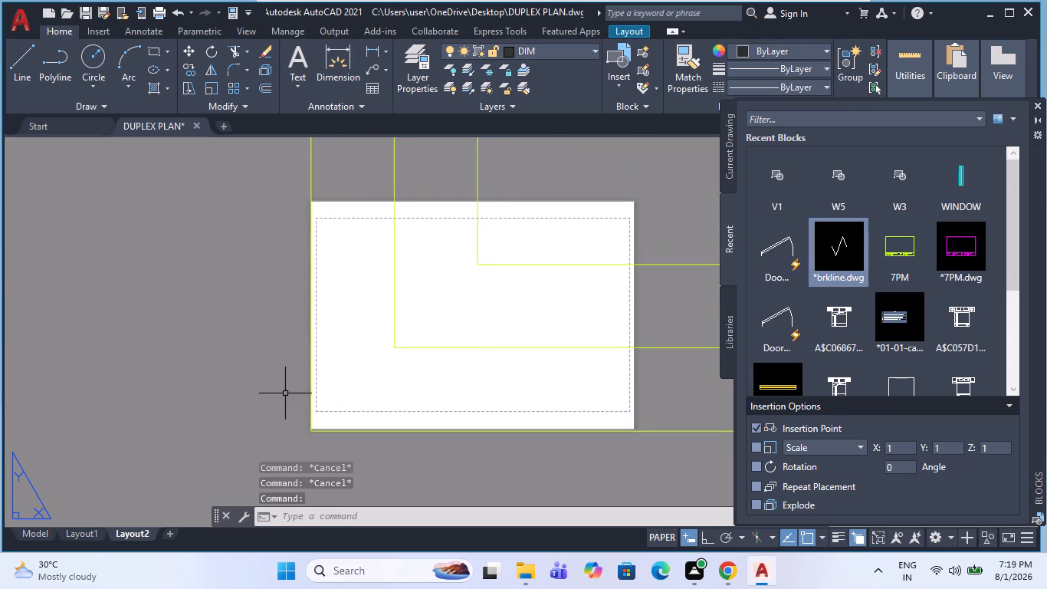
# Scale the title block by reference from its lower-left corner, using its full bottom width as reference, to fit the sheet's width.
pyautogui.scroll(-4, 285, 392)
pyautogui.scroll(-2, 342, 353)
pyautogui.click(373, 363)
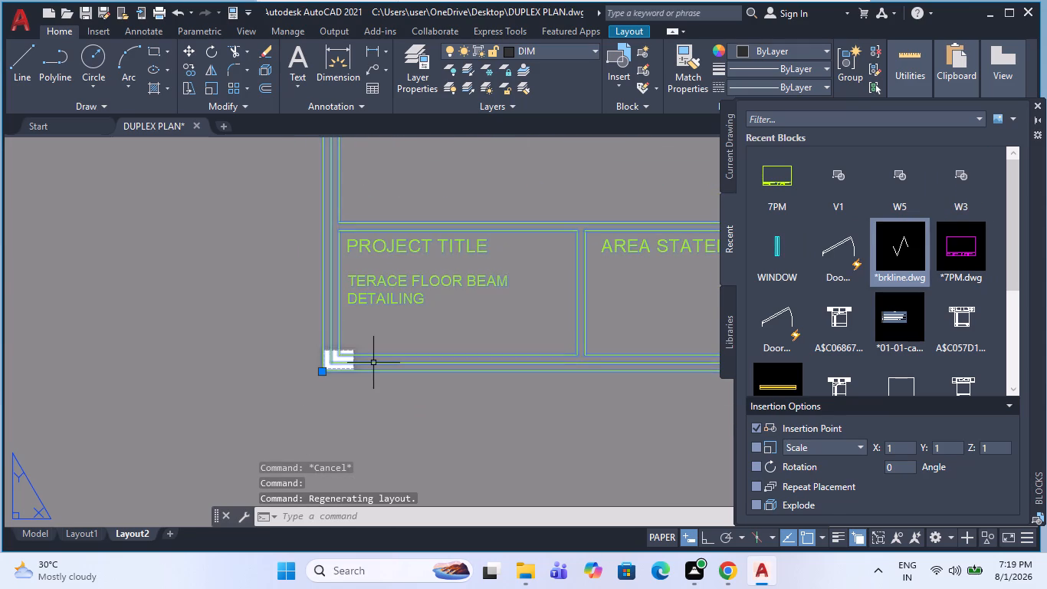
pyautogui.write('SC')
pyautogui.press('space')
pyautogui.scroll(2, 347, 367)
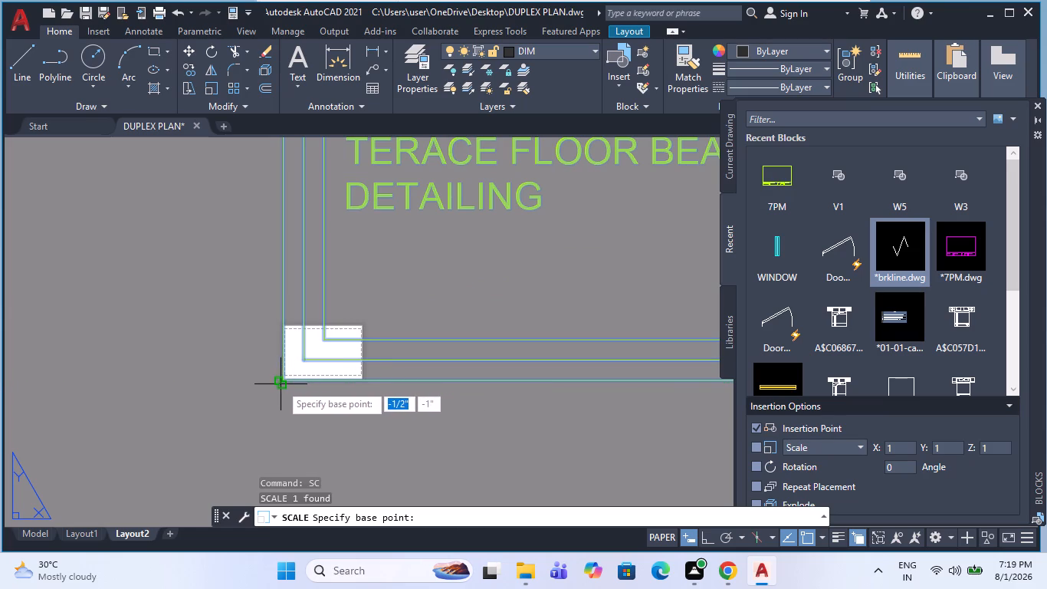
pyautogui.click(281, 384)
pyautogui.scroll(-2, 280, 382)
pyautogui.press('r')
pyautogui.press('space')
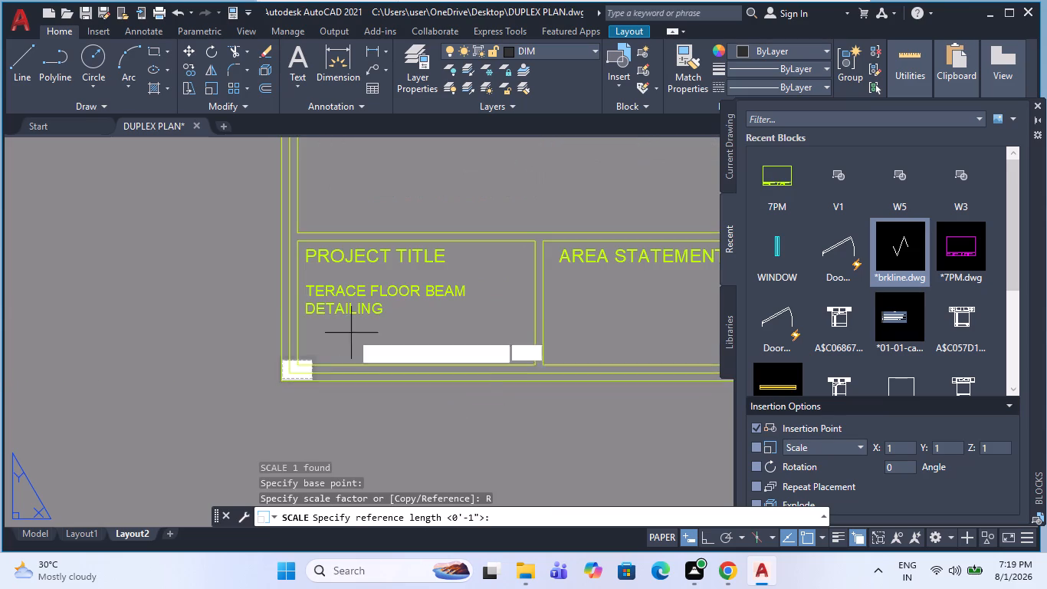
pyautogui.click(281, 381)
pyautogui.scroll(-4, 264, 380)
pyautogui.scroll(2, 379, 385)
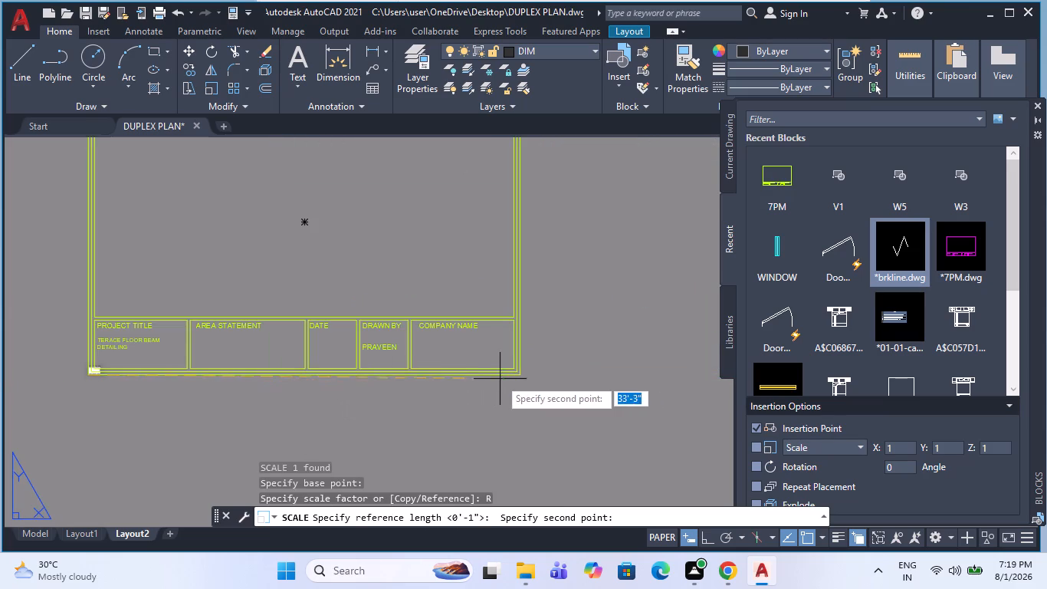
pyautogui.click(522, 377)
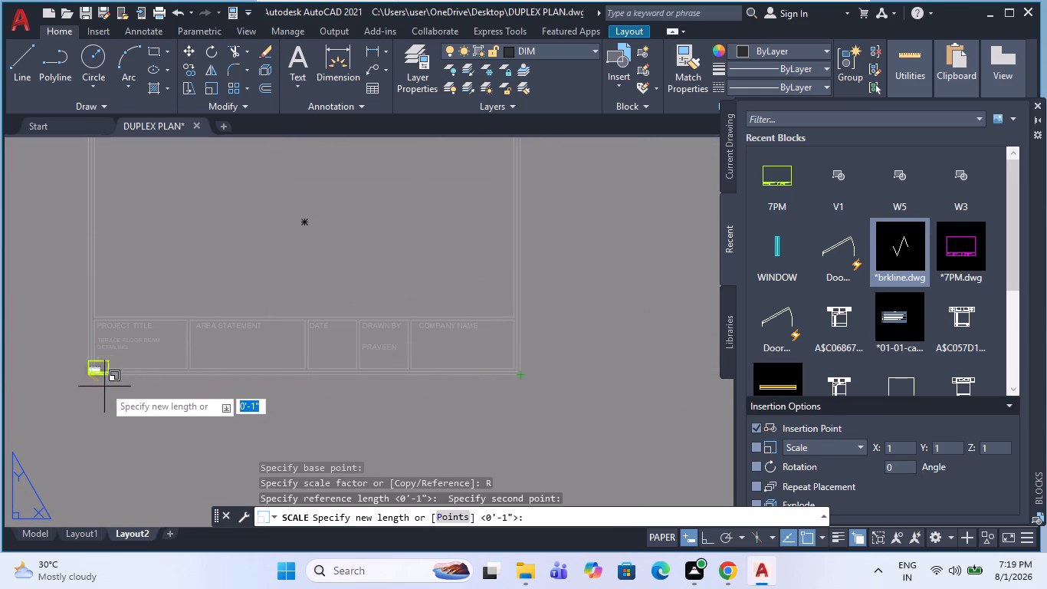
pyautogui.scroll(4, 103, 387)
pyautogui.scroll(-2, 343, 357)
pyautogui.scroll(1, 236, 357)
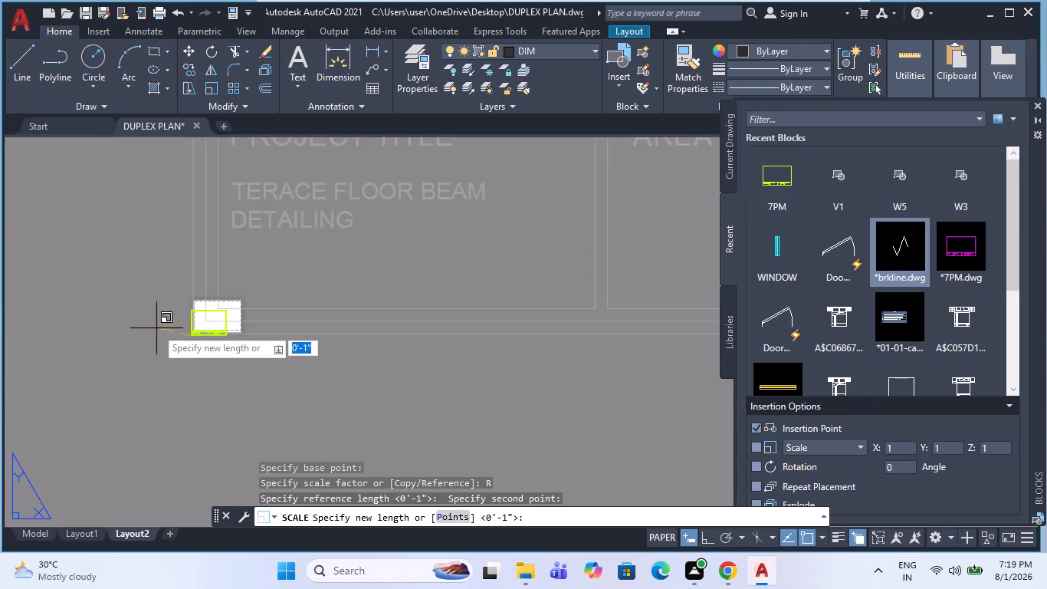
pyautogui.scroll(2, 188, 324)
pyautogui.scroll(3, 290, 357)
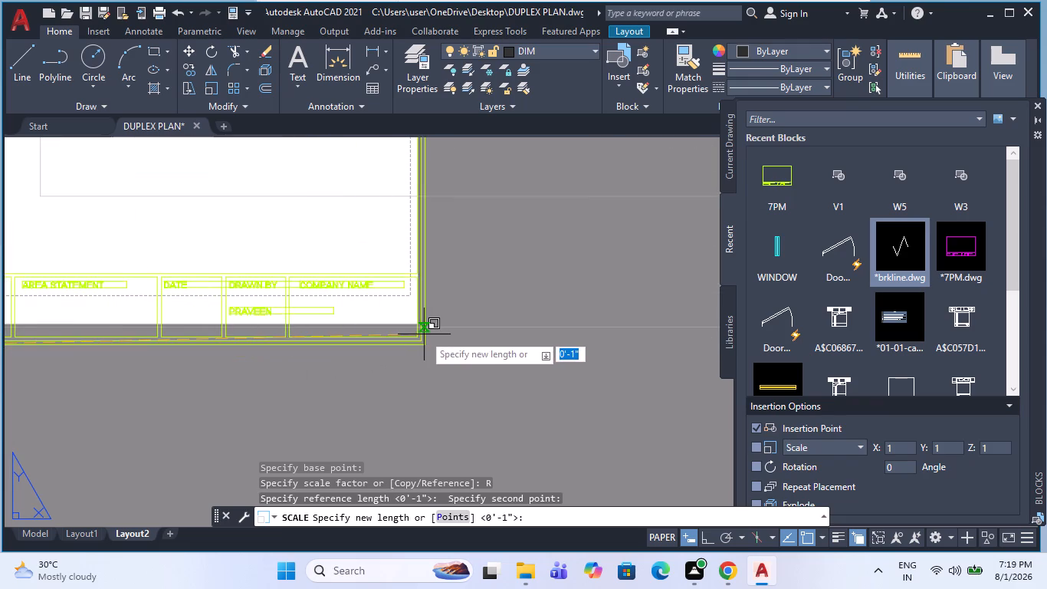
pyautogui.click(418, 337)
pyautogui.scroll(-3, 432, 344)
pyautogui.press('Escape')
# Move the title block so its lower-left corner sits on the lower-left corner of the Layout2 sheet.
pyautogui.scroll(1, 412, 334)
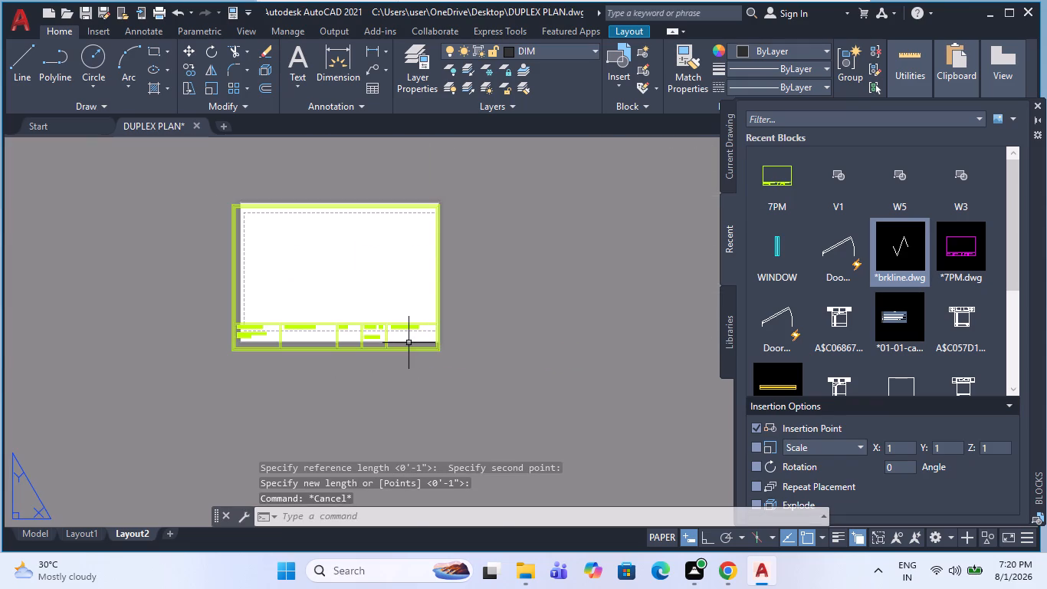
pyautogui.click(409, 343)
pyautogui.click(334, 359)
pyautogui.press('m')
pyautogui.press('space')
pyautogui.scroll(2, 235, 364)
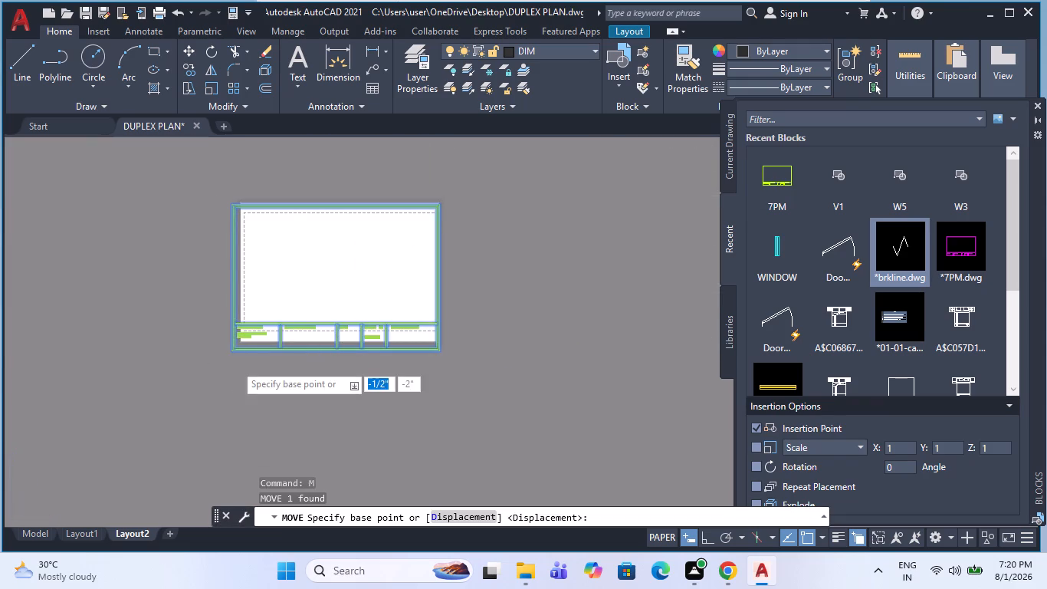
pyautogui.scroll(1, 235, 364)
pyautogui.click(214, 318)
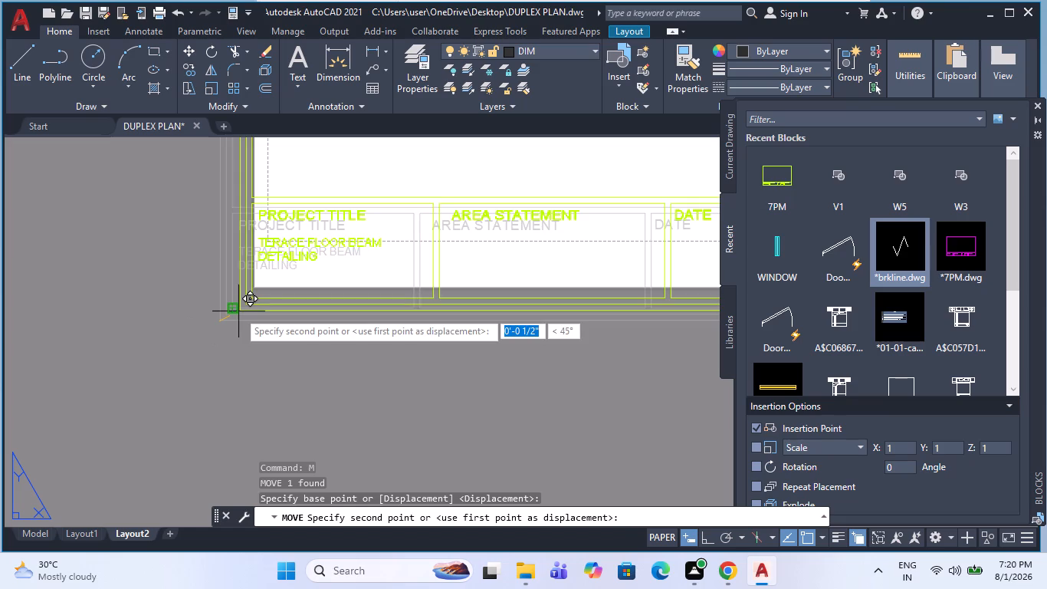
pyautogui.click(257, 287)
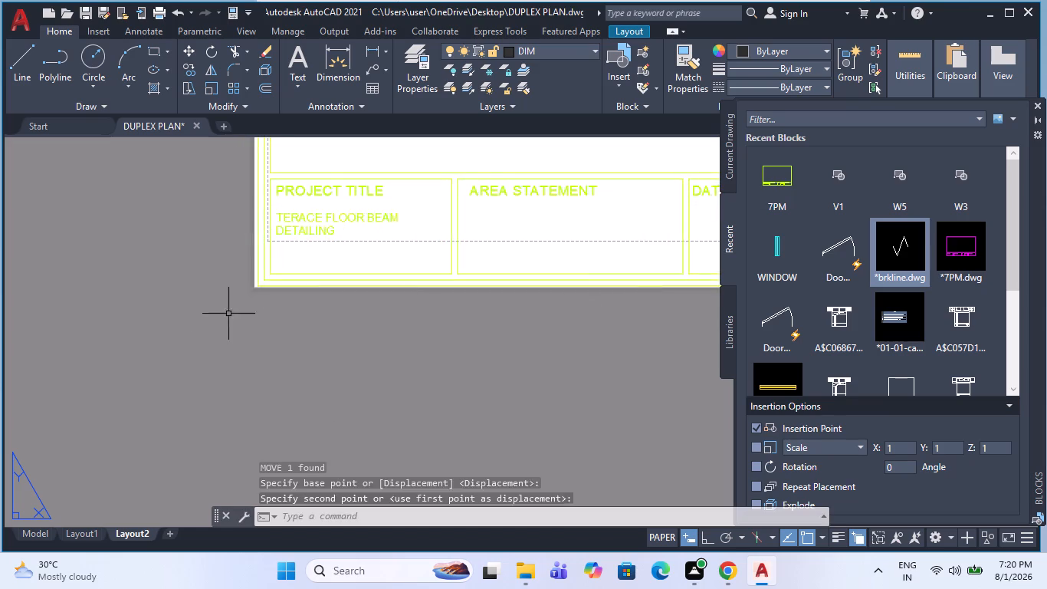
# Scale the title block by reference from its lower-left corner, using its bottom width as reference, to match the sheet's width.
pyautogui.press('Escape')
pyautogui.scroll(-3, 205, 347)
pyautogui.press('Escape')
pyautogui.scroll(2, 273, 330)
pyautogui.click(269, 332)
pyautogui.write('SC')
pyautogui.press('space')
pyautogui.click(127, 334)
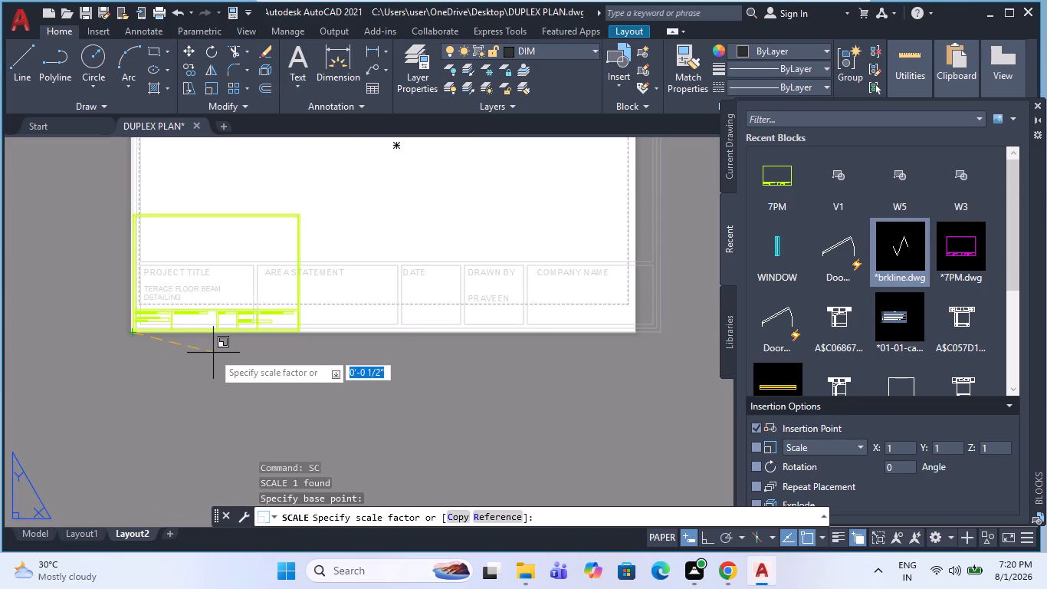
pyautogui.press('r')
pyautogui.press('space')
pyautogui.click(130, 332)
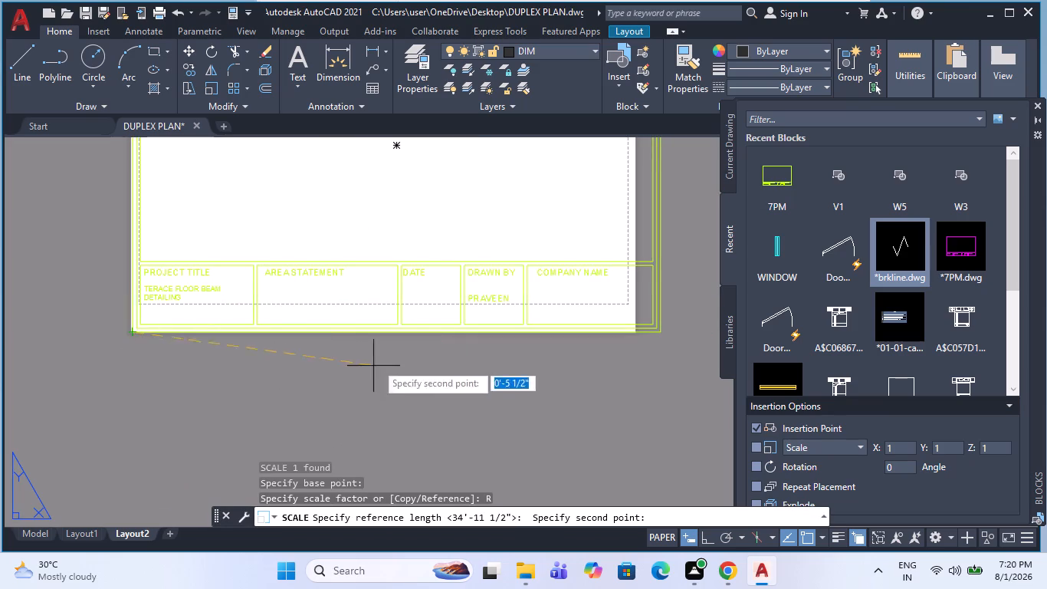
pyautogui.click(661, 338)
pyautogui.click(631, 331)
pyautogui.scroll(-1, 530, 357)
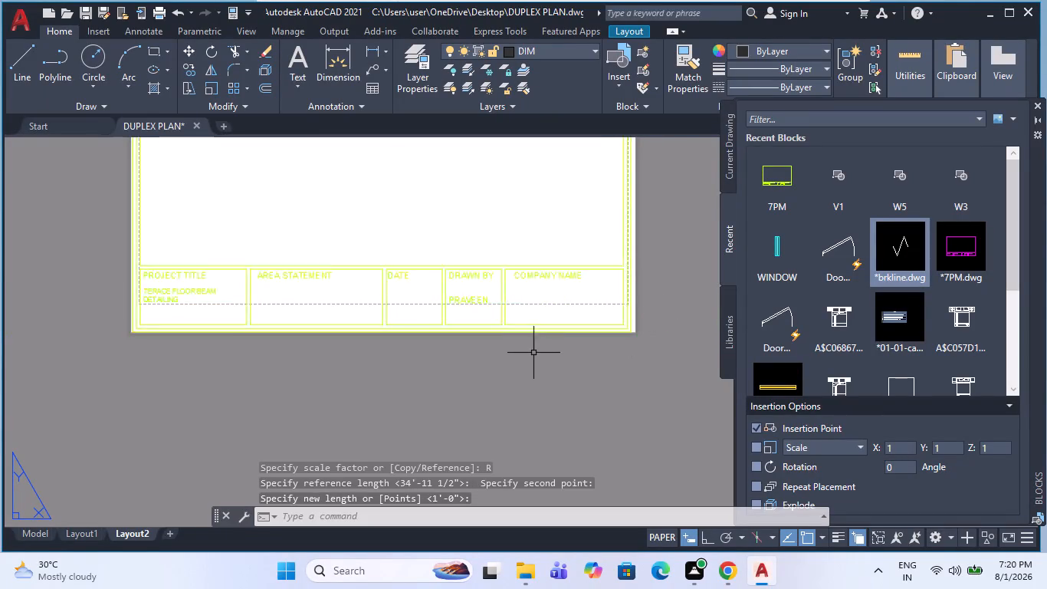
pyautogui.scroll(-1, 530, 357)
pyautogui.press('Escape')
# Open the title block's definition for editing in the Block Editor.
pyautogui.scroll(1, 505, 325)
pyautogui.scroll(2, 390, 342)
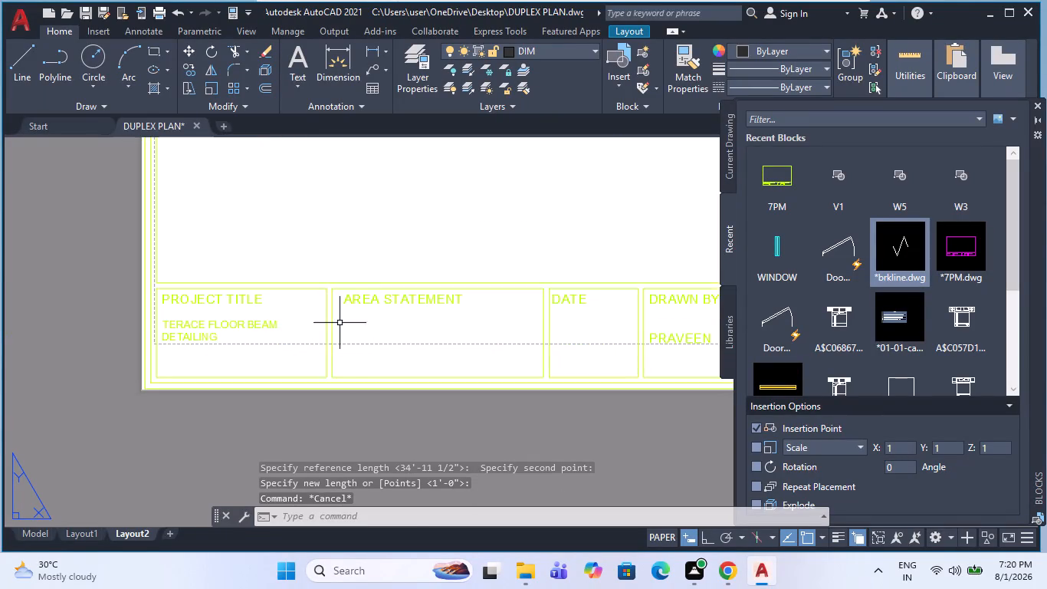
pyautogui.doubleClick(330, 321)
pyautogui.press('Escape')
pyautogui.doubleClick(213, 298)
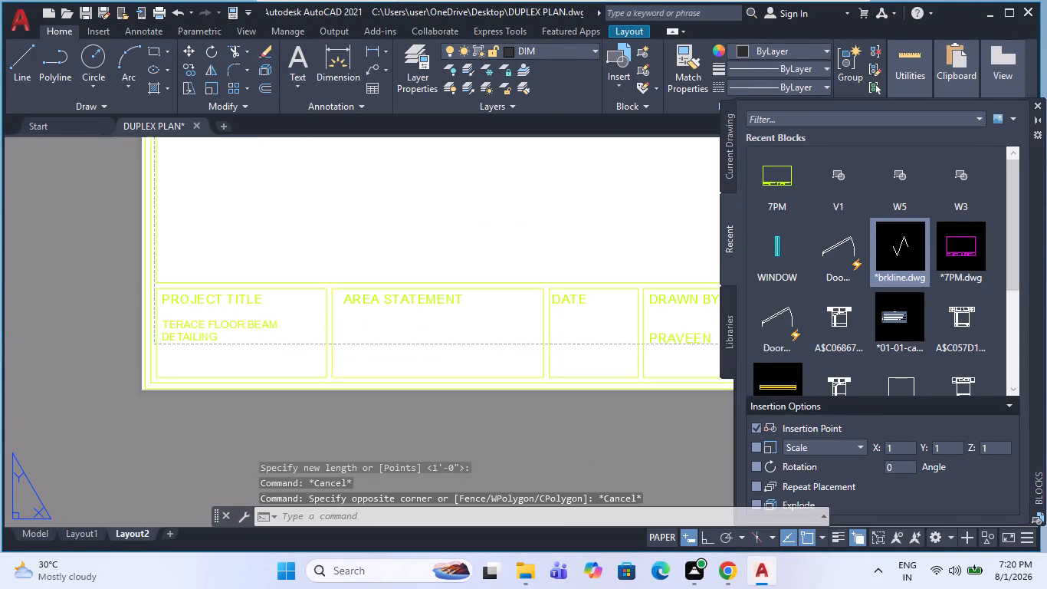
pyautogui.click(509, 388)
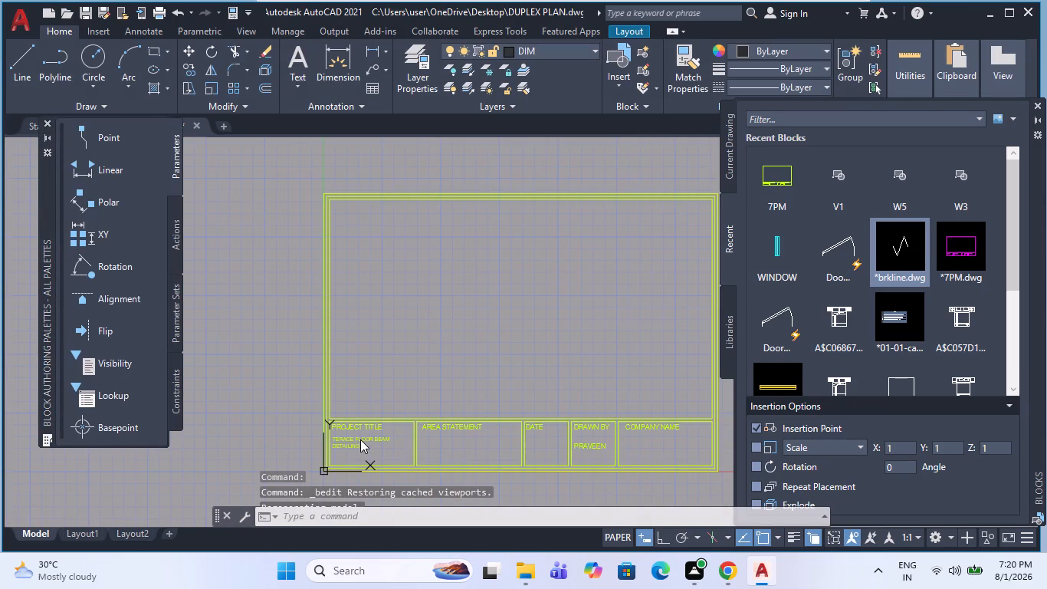
# Replace the text under PROJECT TITLE with DUPLEX BUILDING PLAN.
pyautogui.scroll(5, 360, 439)
pyautogui.doubleClick(368, 436)
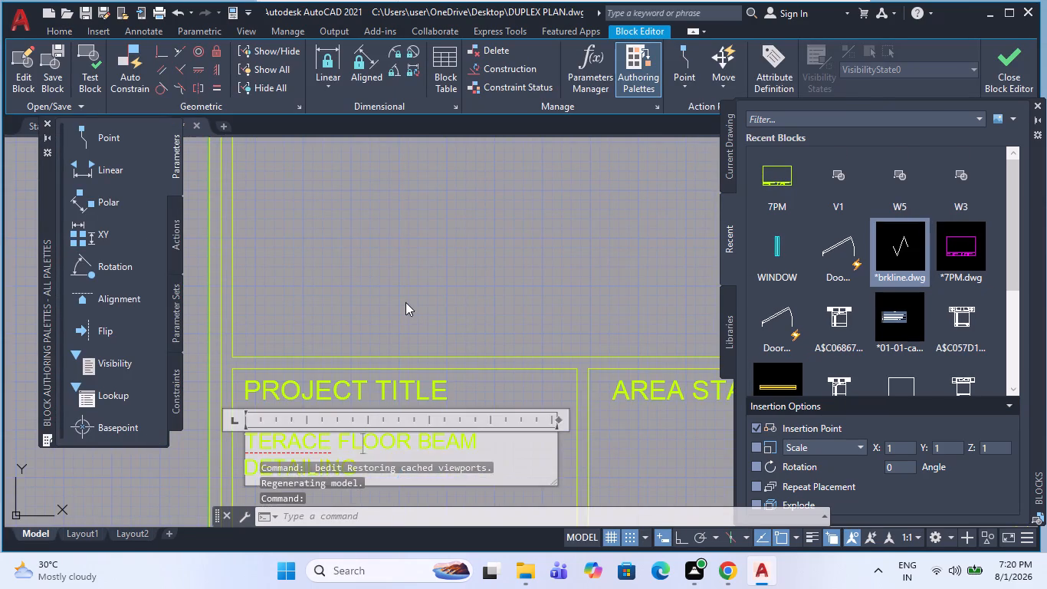
pyautogui.scroll(-2, 405, 302)
pyautogui.scroll(2, 380, 381)
pyautogui.scroll(-1, 423, 400)
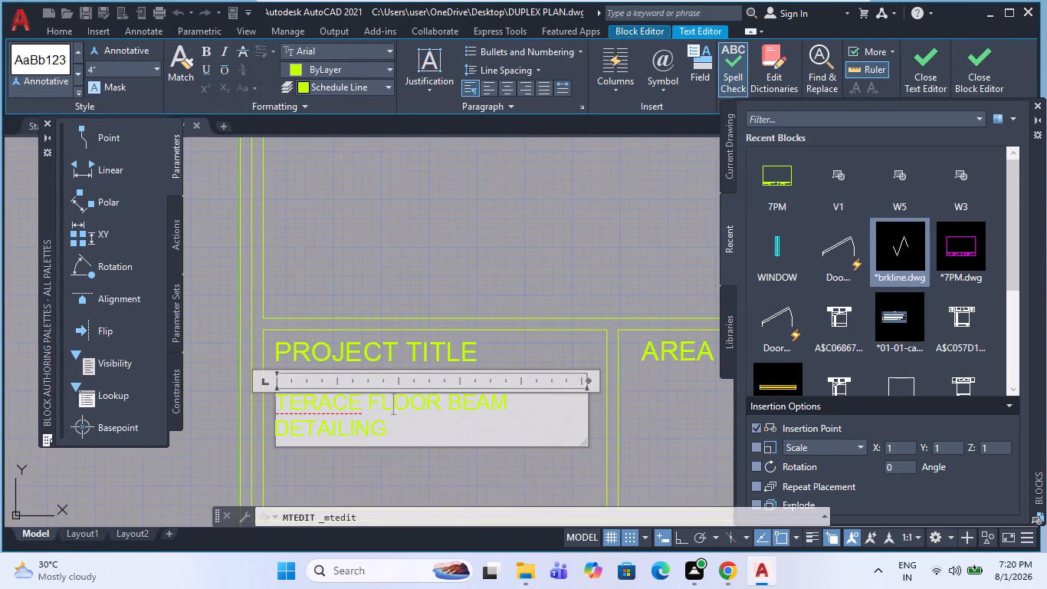
pyautogui.moveTo(427, 435); pyautogui.dragTo(271, 406)
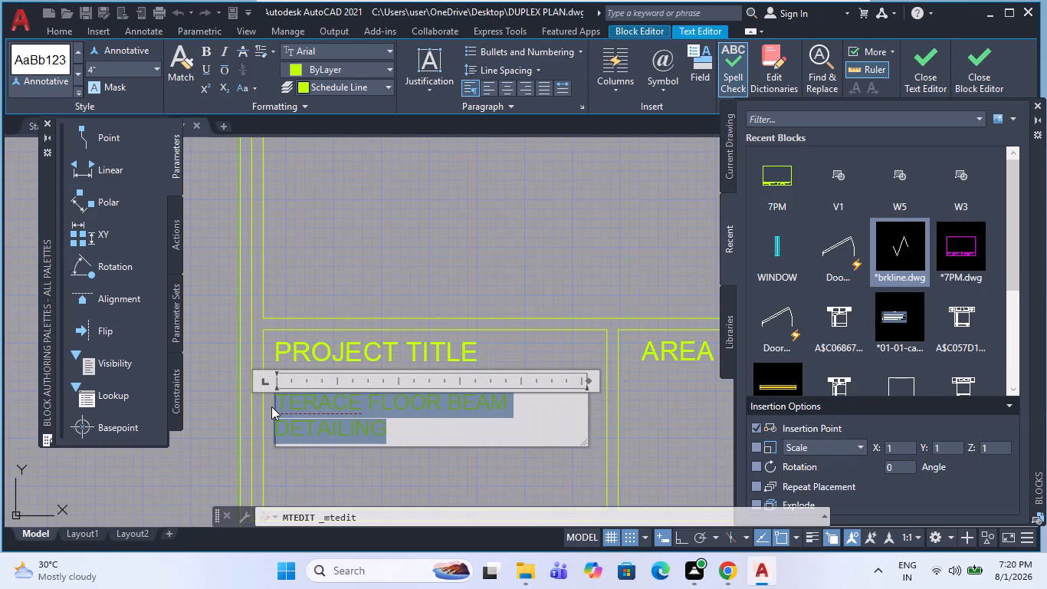
pyautogui.write('DUPLEX')
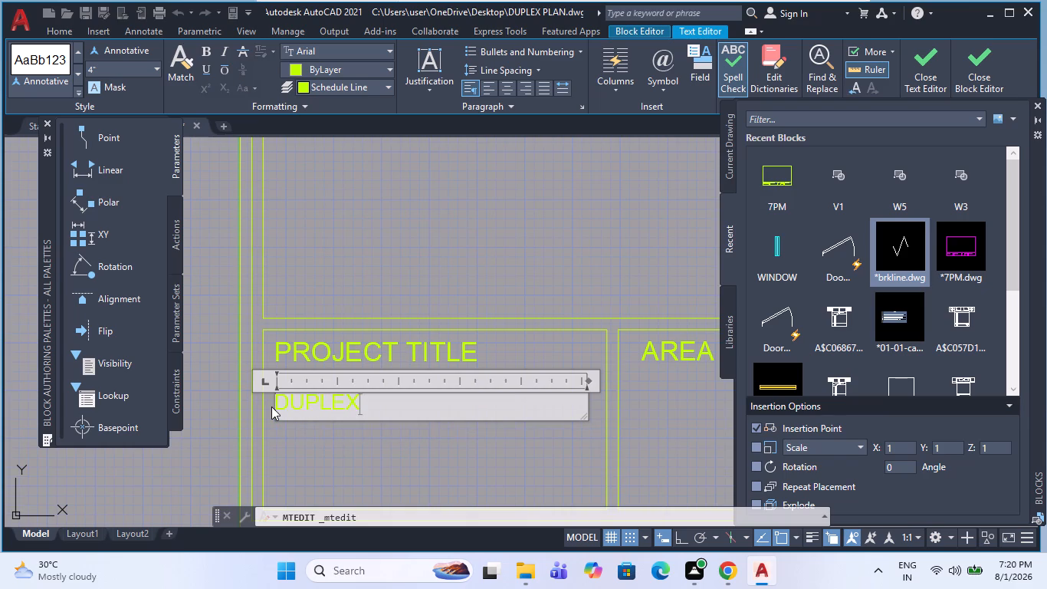
pyautogui.press('space')
pyautogui.write('BUILDING')
pyautogui.press('space')
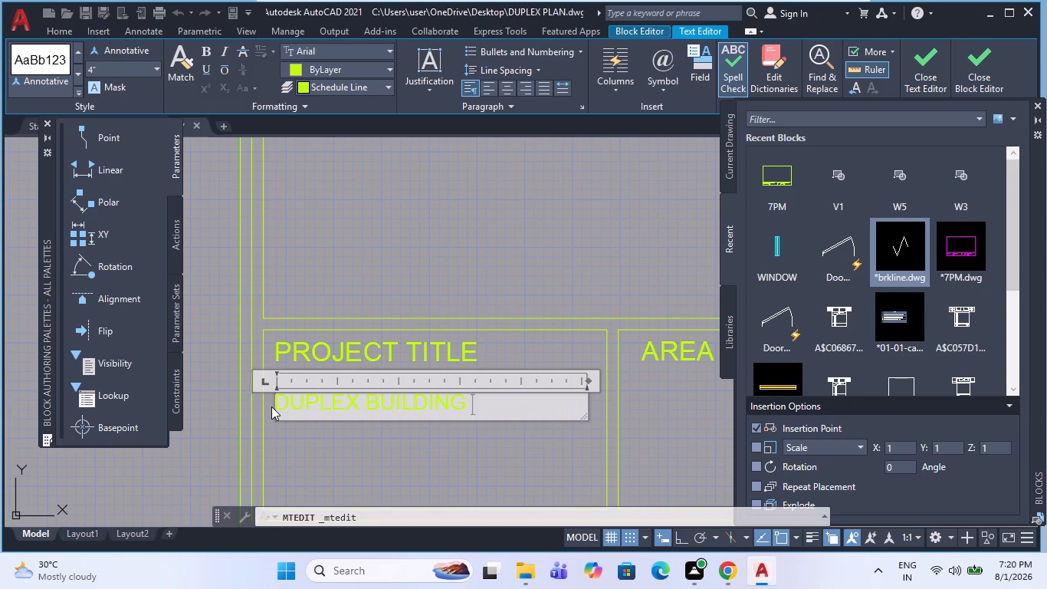
pyautogui.write('PLAN')
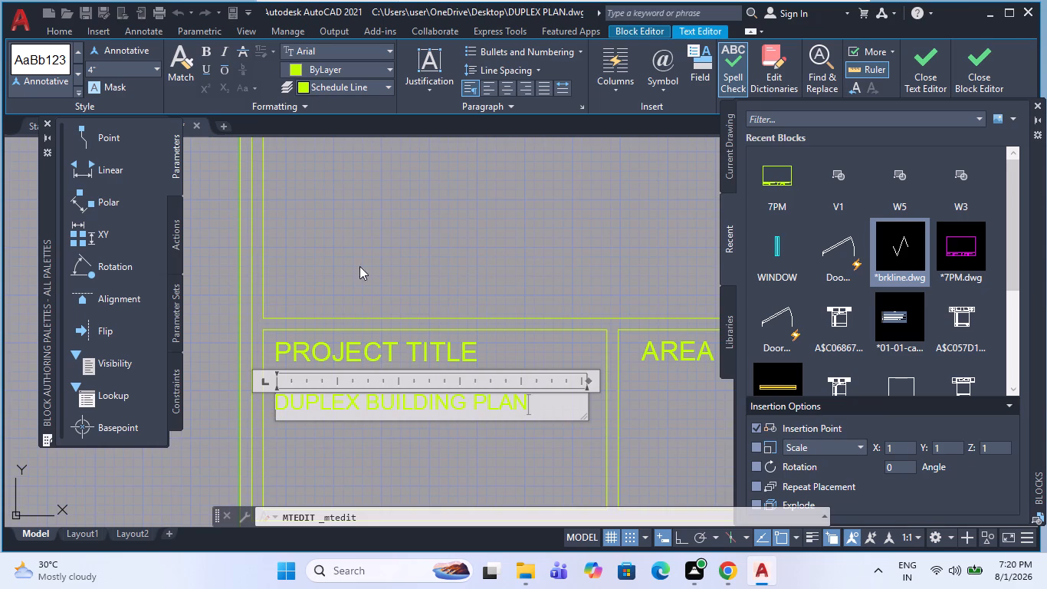
pyautogui.click(368, 252)
# Copy the DUPLEX BUILDING PLAN text into the DATE box, just below its heading.
pyautogui.scroll(-4, 373, 350)
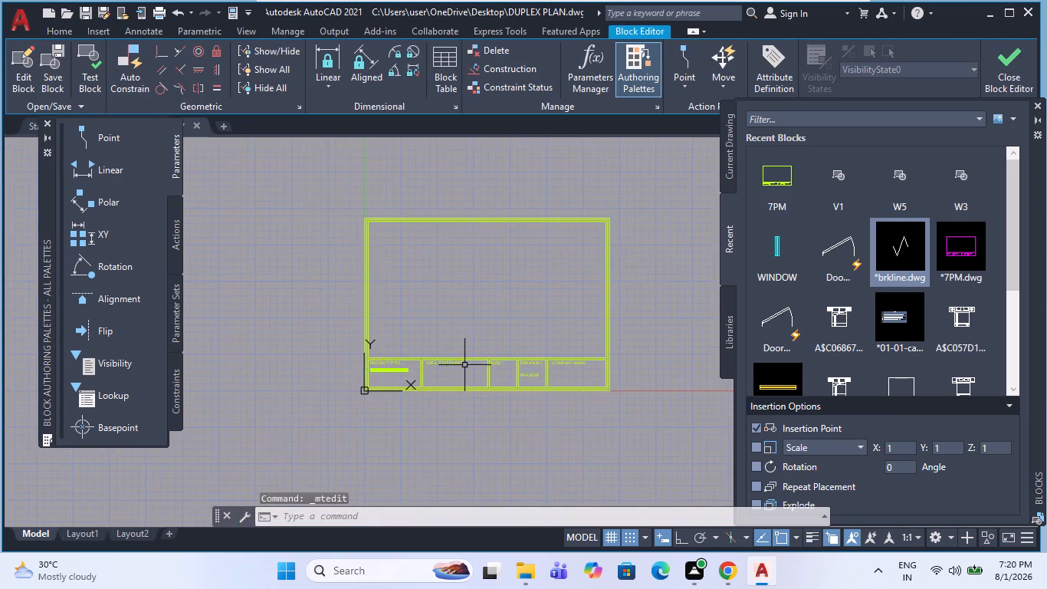
pyautogui.scroll(2, 464, 365)
pyautogui.scroll(2, 550, 359)
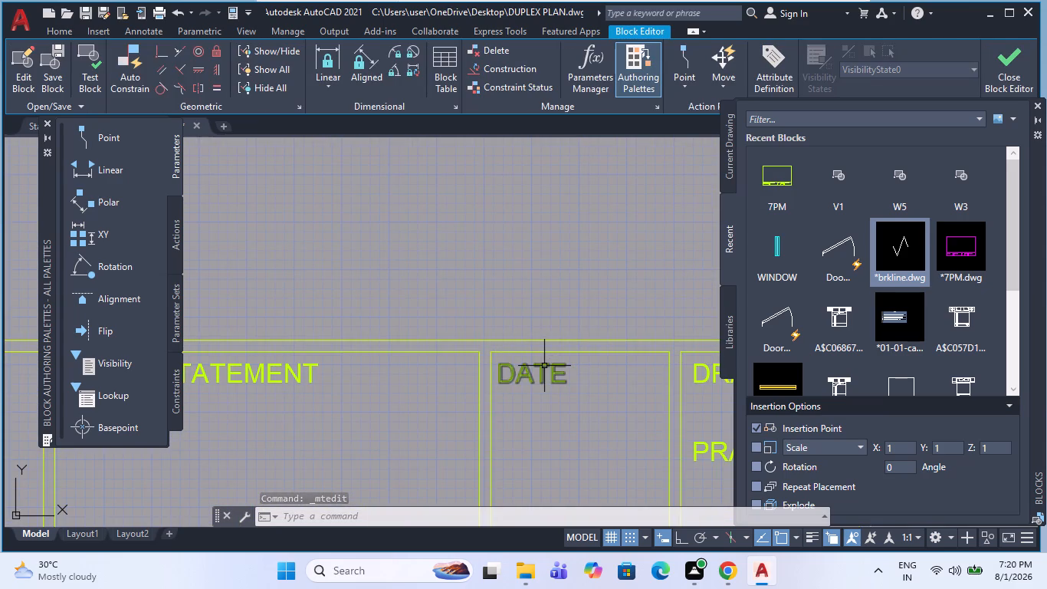
pyautogui.click(544, 366)
pyautogui.scroll(-3, 553, 358)
pyautogui.press('Escape')
pyautogui.scroll(1, 387, 371)
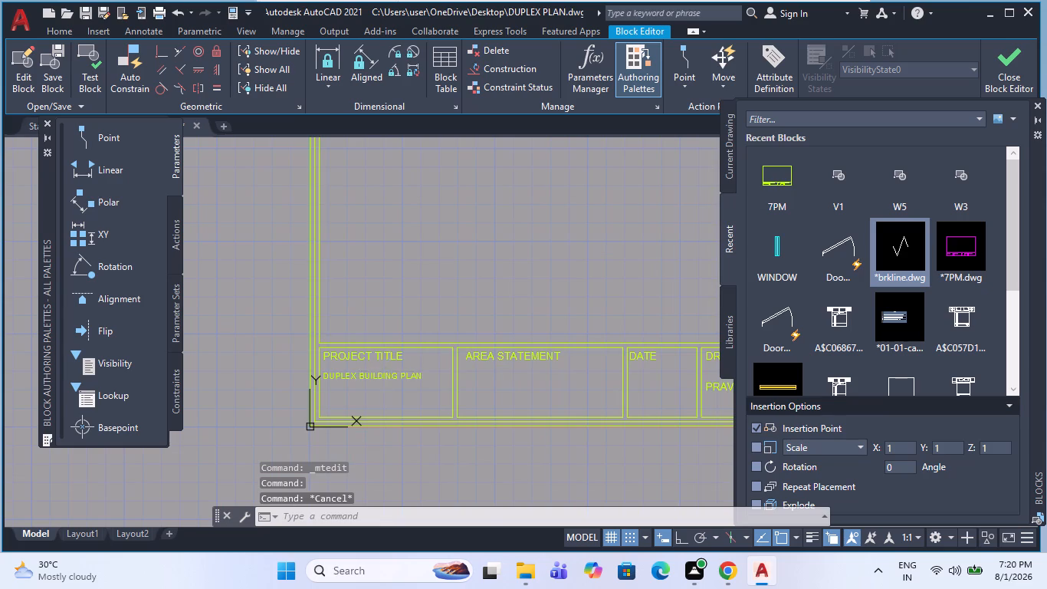
pyautogui.click(387, 371)
pyautogui.write('CO')
pyautogui.press('space')
pyautogui.click(386, 374)
pyautogui.scroll(-1, 350, 377)
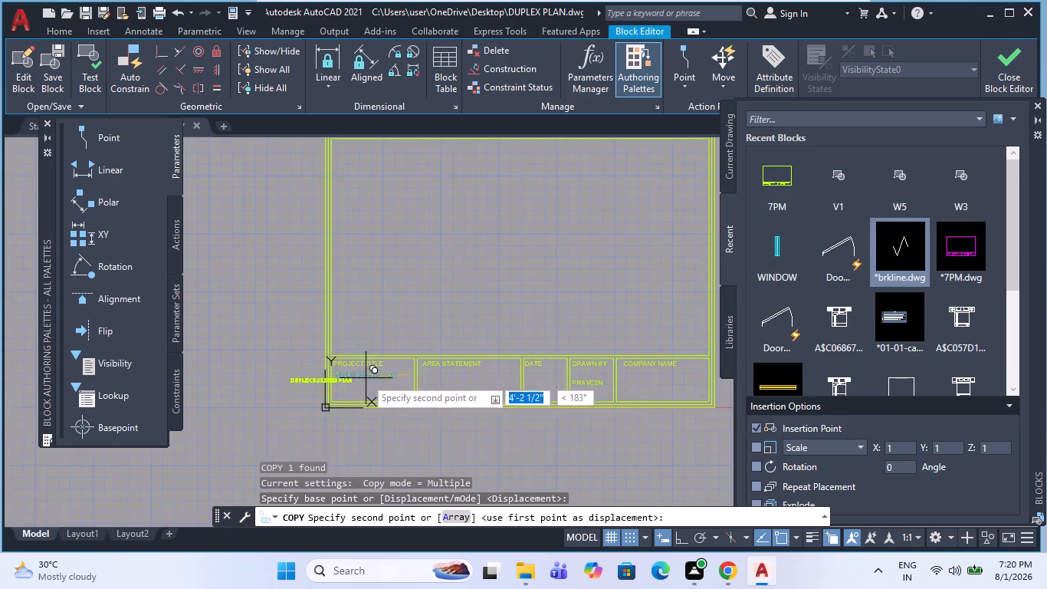
pyautogui.scroll(3, 574, 393)
pyautogui.click(686, 314)
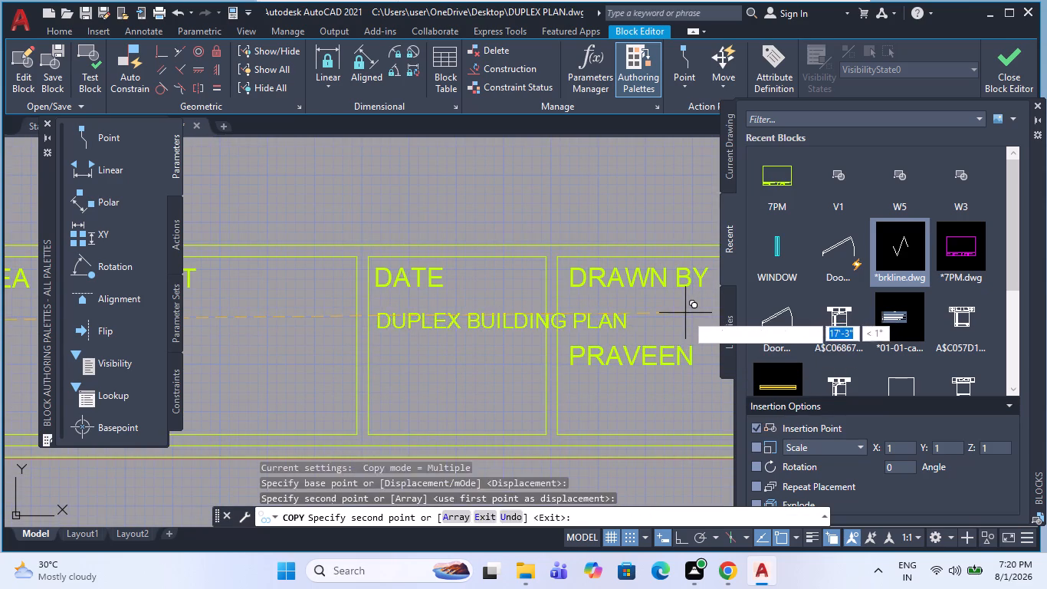
pyautogui.press('Escape')
# Change the copied text in the DATE box to 01-08-26.
pyautogui.doubleClick(543, 321)
pyautogui.hotkey('ctrl', 'a')
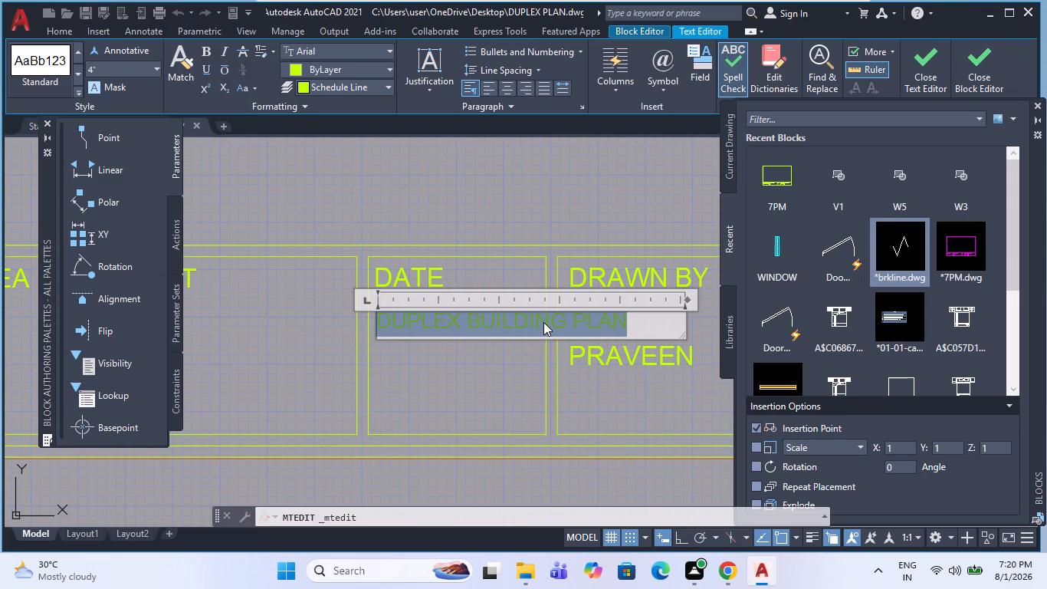
pyautogui.write('01-')
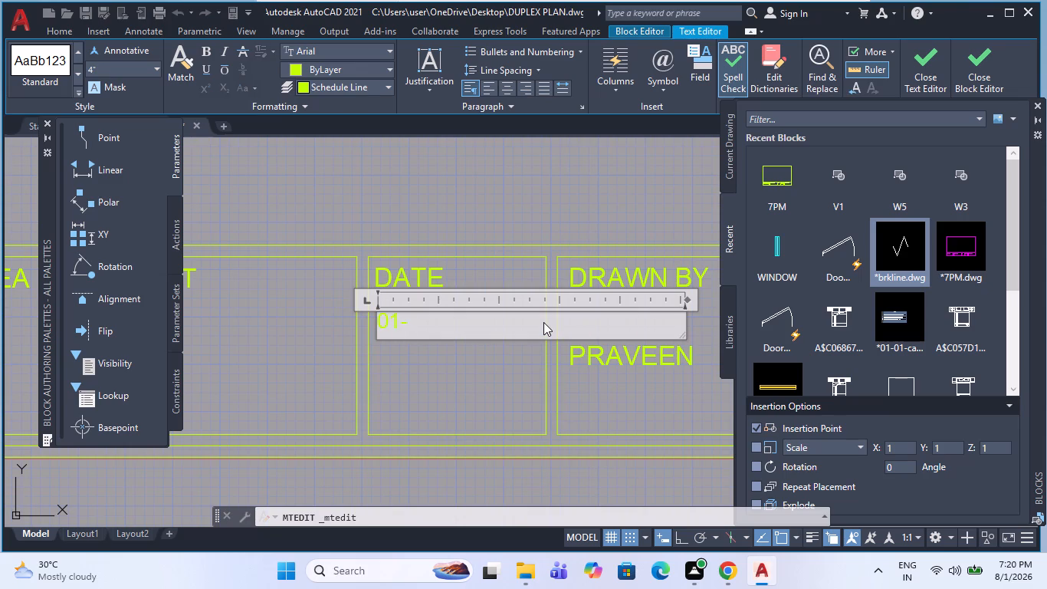
pyautogui.press('0')
pyautogui.press('8')
pyautogui.press('-')
pyautogui.write('26')
pyautogui.click(492, 394)
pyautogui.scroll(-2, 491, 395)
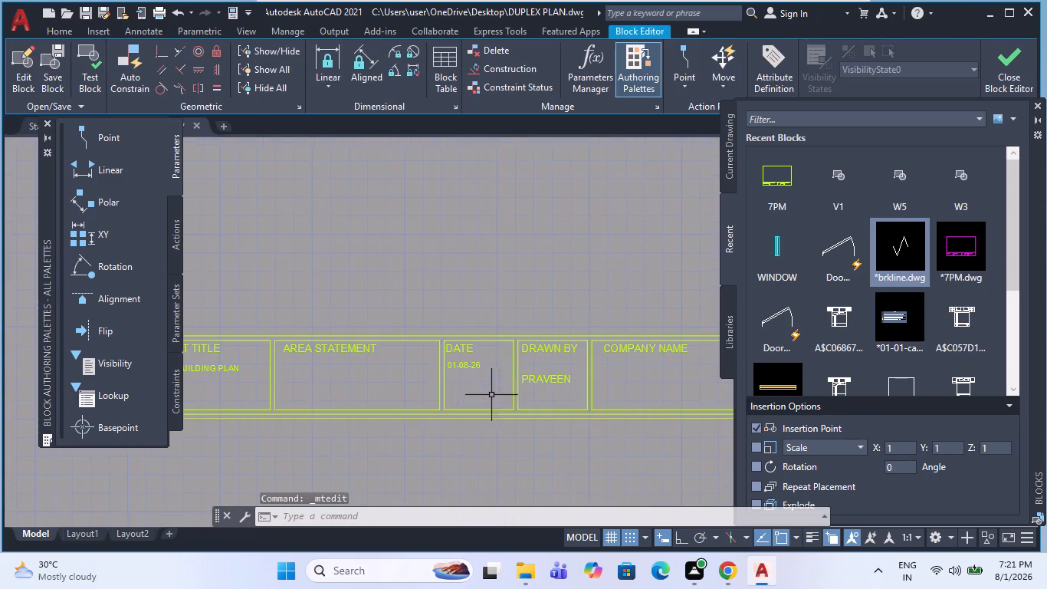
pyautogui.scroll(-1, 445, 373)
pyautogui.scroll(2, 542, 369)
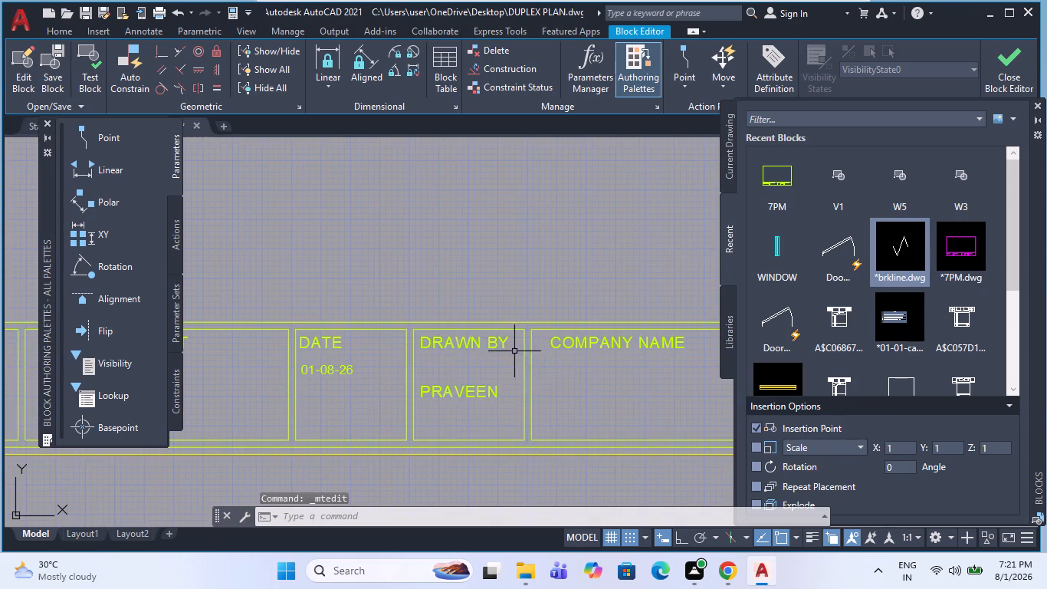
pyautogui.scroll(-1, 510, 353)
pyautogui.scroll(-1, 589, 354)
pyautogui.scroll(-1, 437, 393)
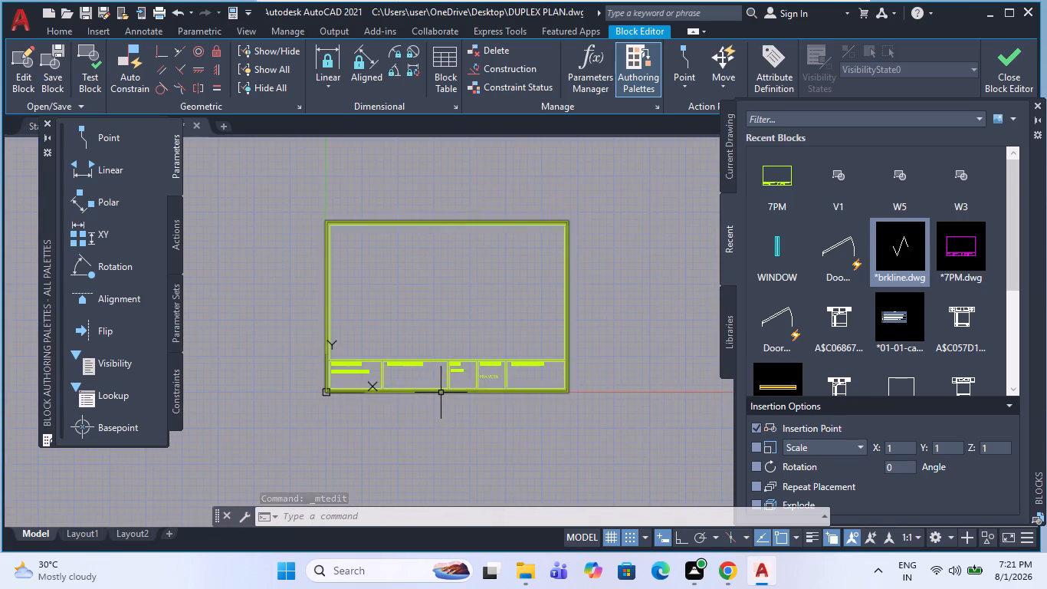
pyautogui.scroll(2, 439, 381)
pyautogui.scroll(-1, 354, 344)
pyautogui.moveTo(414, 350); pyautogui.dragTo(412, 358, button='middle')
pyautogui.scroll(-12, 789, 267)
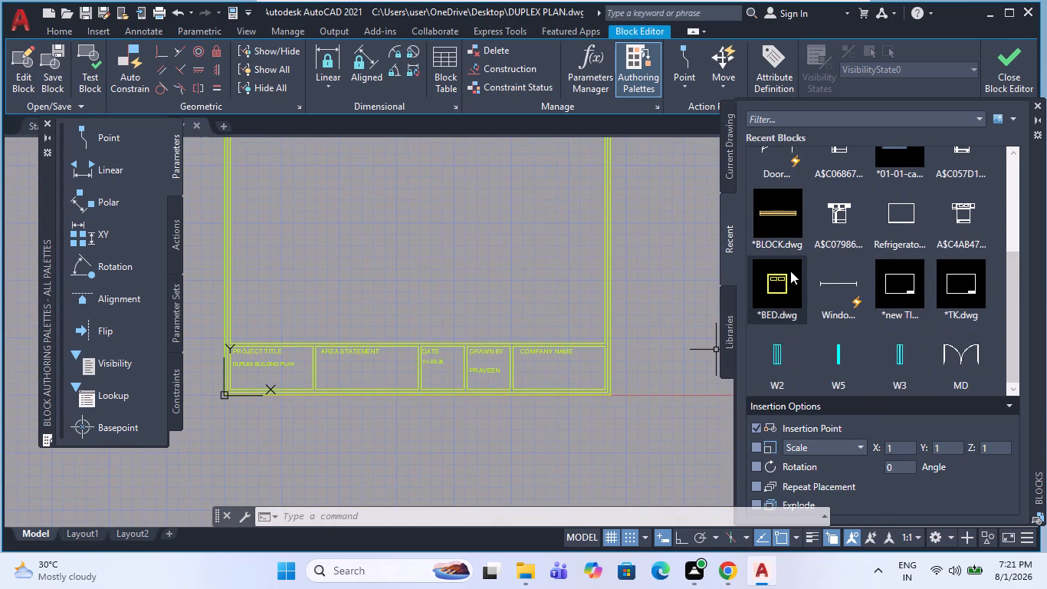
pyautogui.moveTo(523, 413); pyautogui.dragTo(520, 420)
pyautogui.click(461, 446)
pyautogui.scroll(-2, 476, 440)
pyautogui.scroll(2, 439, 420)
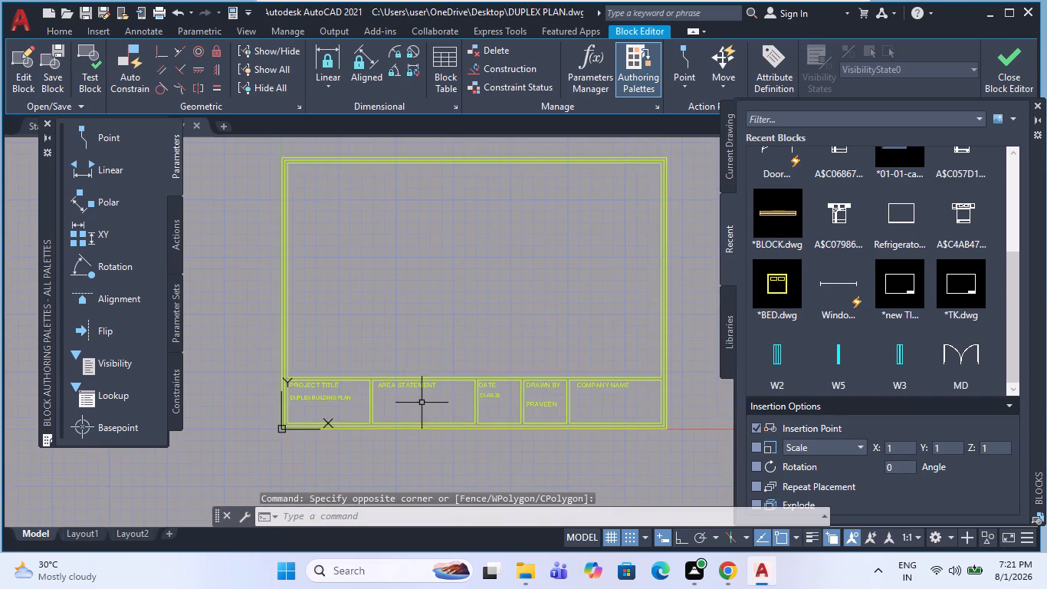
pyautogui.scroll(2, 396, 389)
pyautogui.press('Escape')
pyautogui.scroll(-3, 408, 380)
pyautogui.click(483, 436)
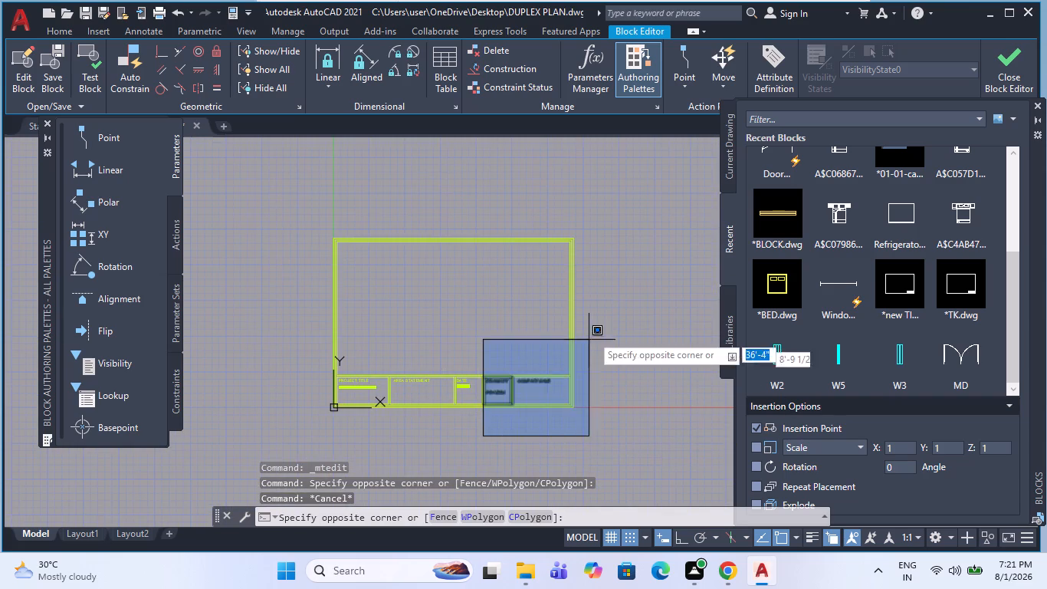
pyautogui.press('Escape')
# Put all of the title block's frame lines and text on layer 0.
pyautogui.click(596, 419)
pyautogui.click(266, 196)
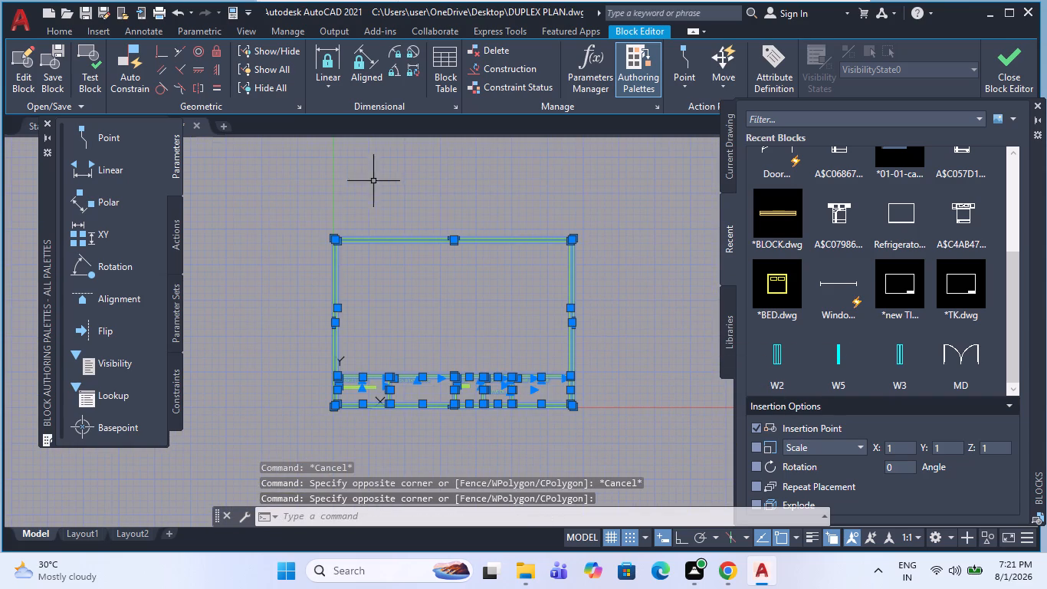
pyautogui.click(51, 32)
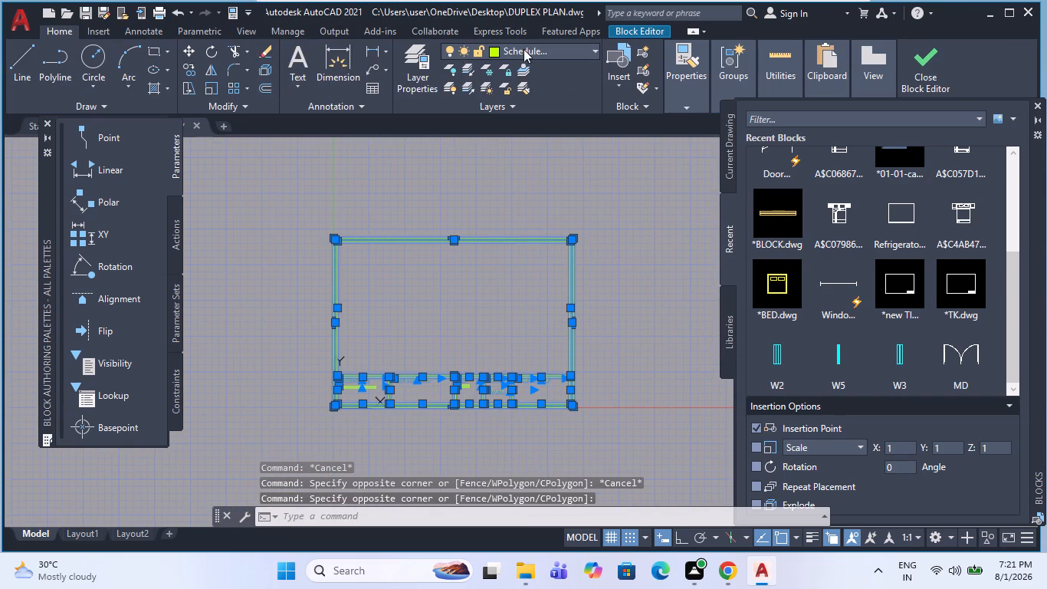
pyautogui.click(530, 49)
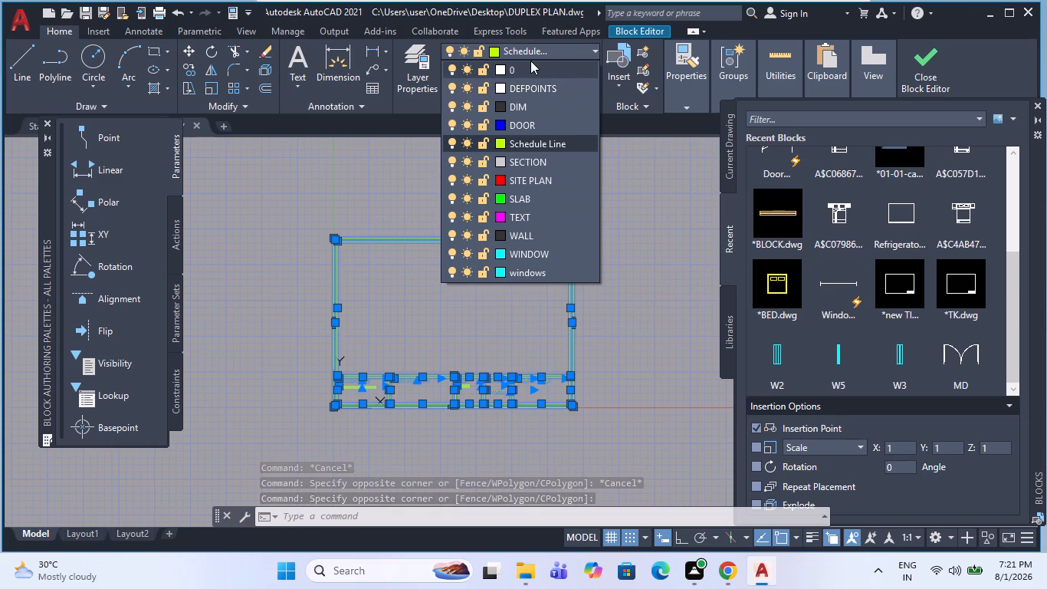
pyautogui.click(530, 61)
pyautogui.click(478, 197)
pyautogui.press('Escape')
pyautogui.press('Escape')
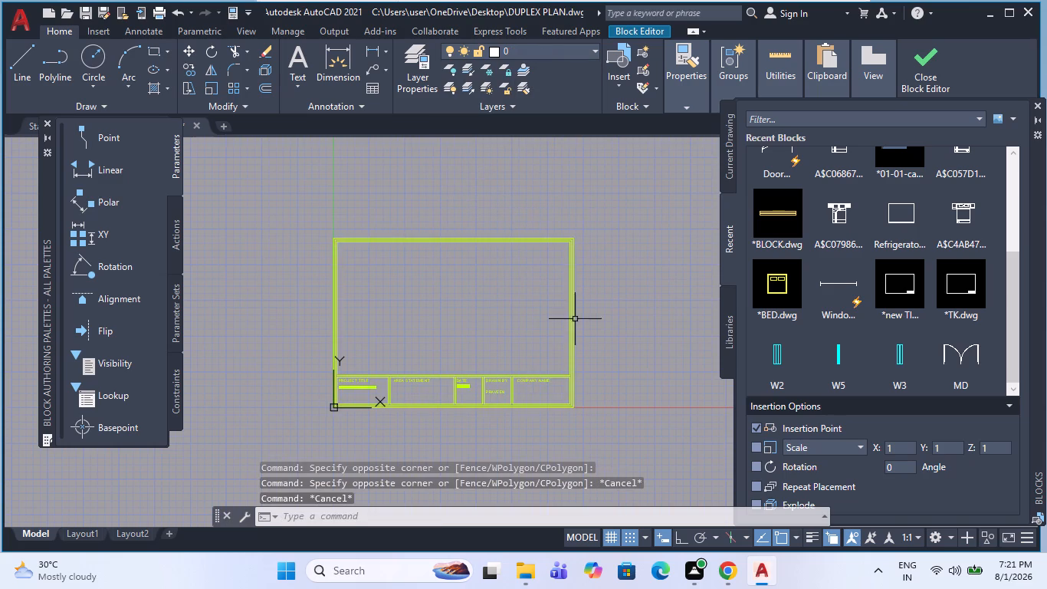
pyautogui.moveTo(609, 442); pyautogui.dragTo(583, 420)
pyautogui.click(251, 190)
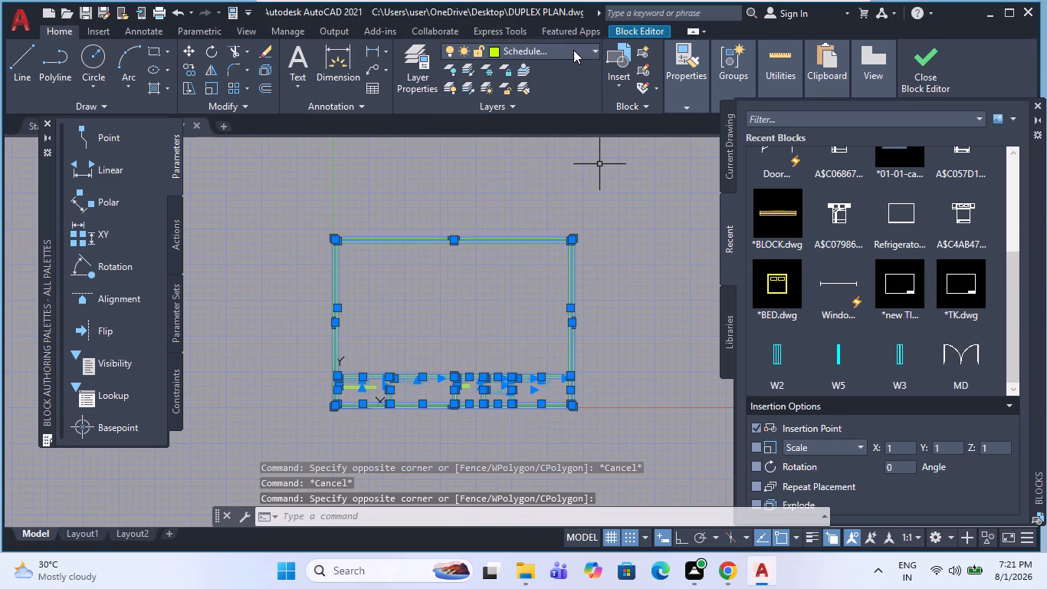
pyautogui.click(573, 51)
pyautogui.click(548, 72)
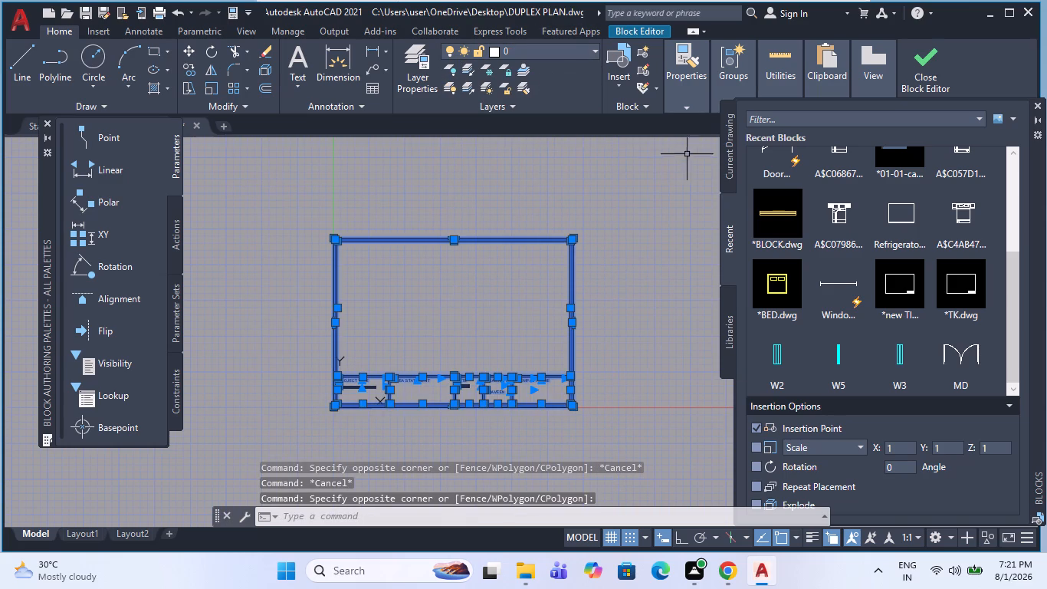
pyautogui.click(526, 204)
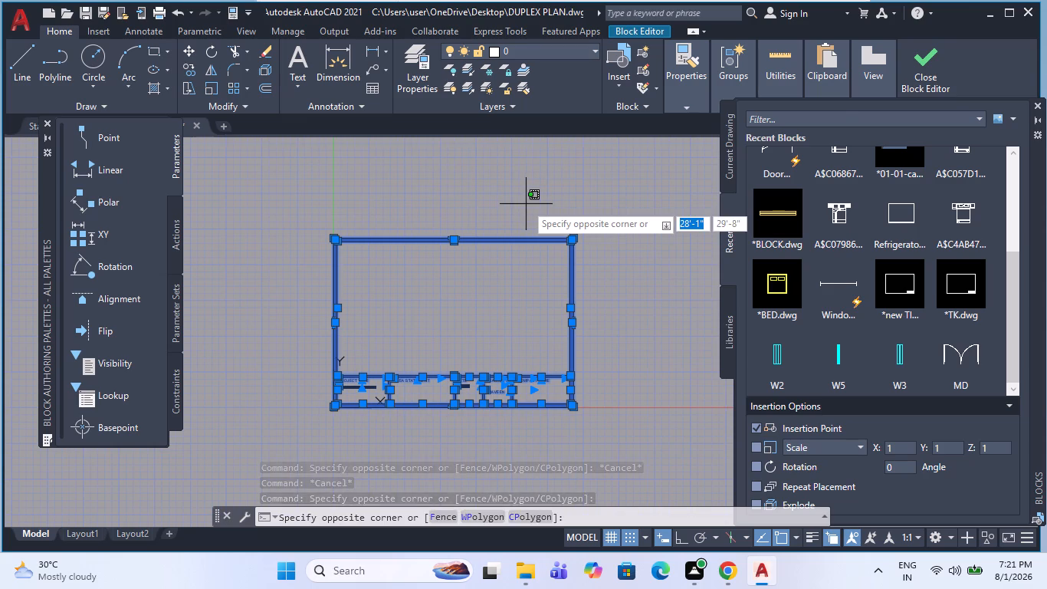
pyautogui.press('Escape')
pyautogui.press('Escape')
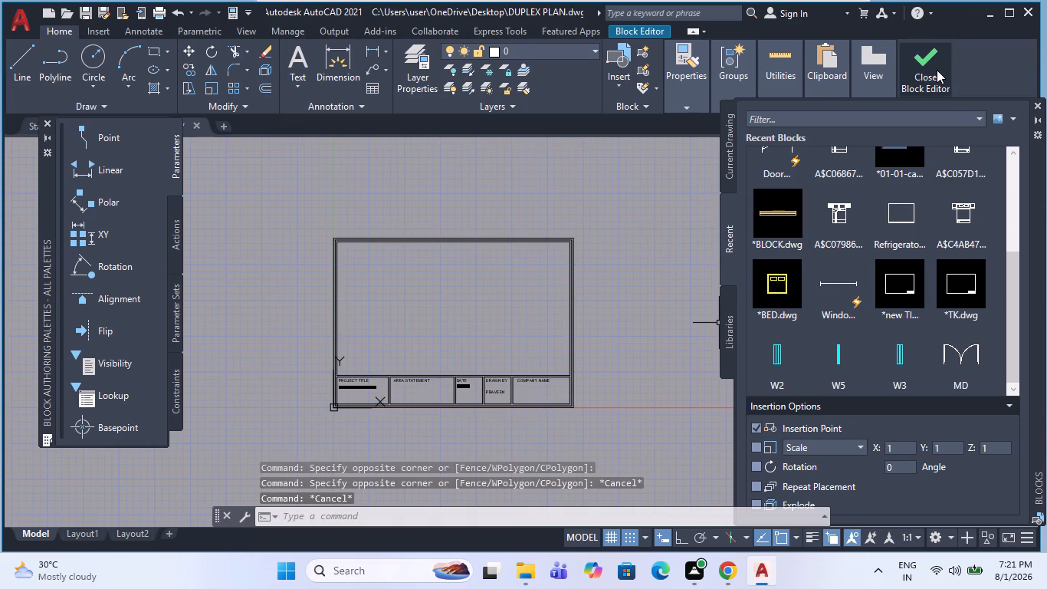
# Close the Block Editor and save the changes to the title block.
pyautogui.click(937, 70)
pyautogui.click(537, 241)
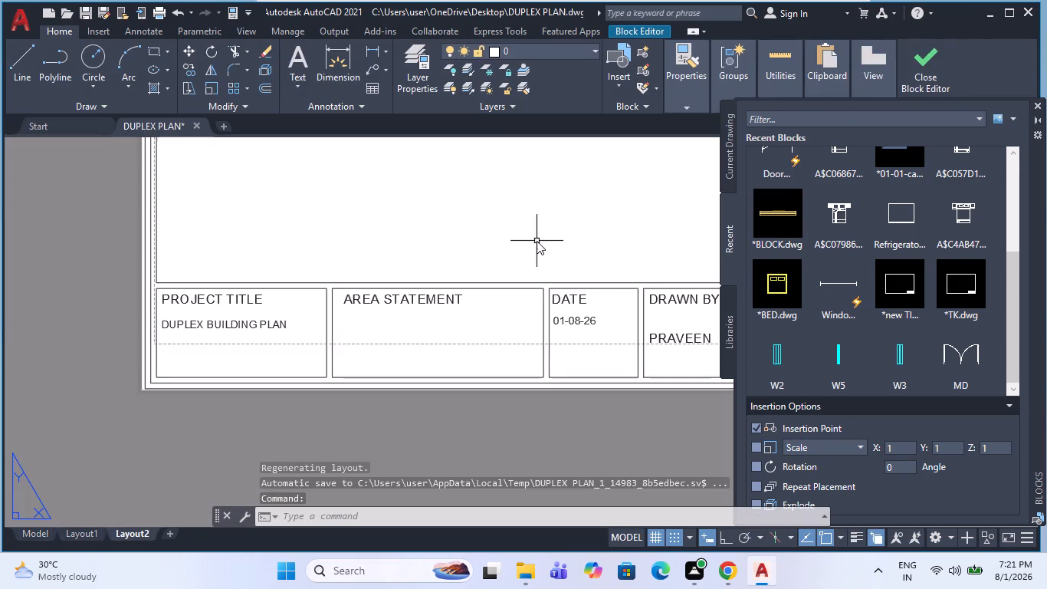
# Create a rectangular viewport with MVIEW that fills the sheet frame's empty area above the title block boxes.
pyautogui.scroll(-3, 376, 331)
pyautogui.scroll(1, 445, 314)
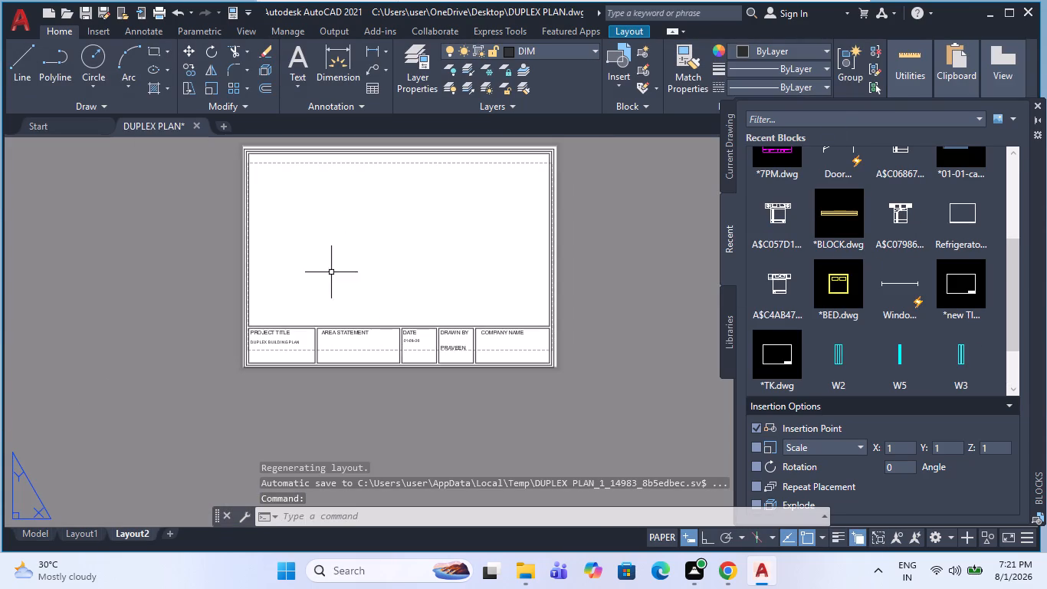
pyautogui.press('m')
pyautogui.press('v')
pyautogui.press('space')
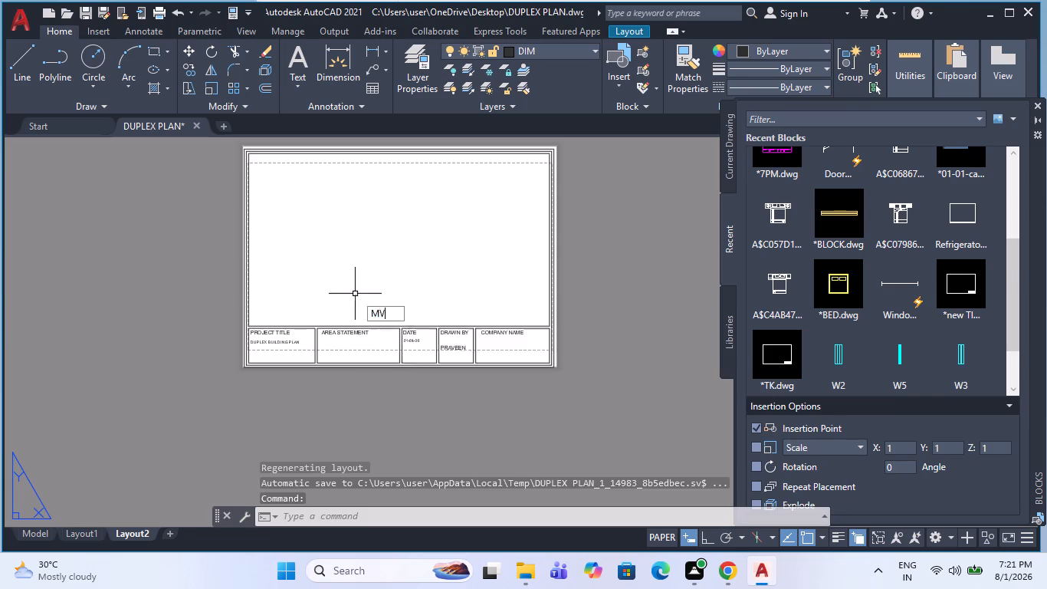
pyautogui.scroll(3, 528, 334)
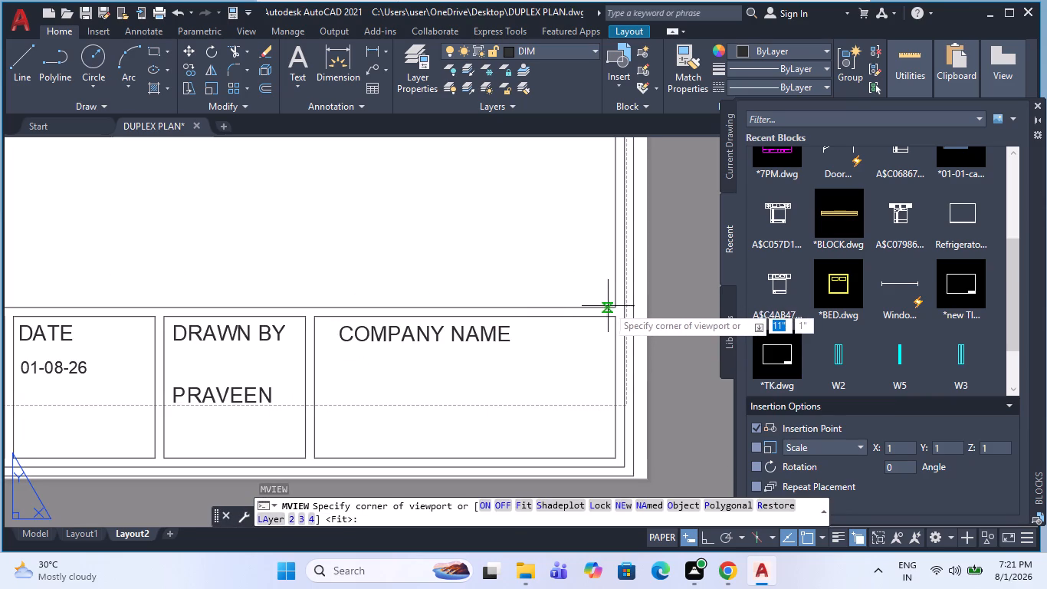
pyautogui.click(618, 306)
pyautogui.scroll(-3, 612, 313)
pyautogui.scroll(-2, 426, 261)
pyautogui.scroll(2, 317, 194)
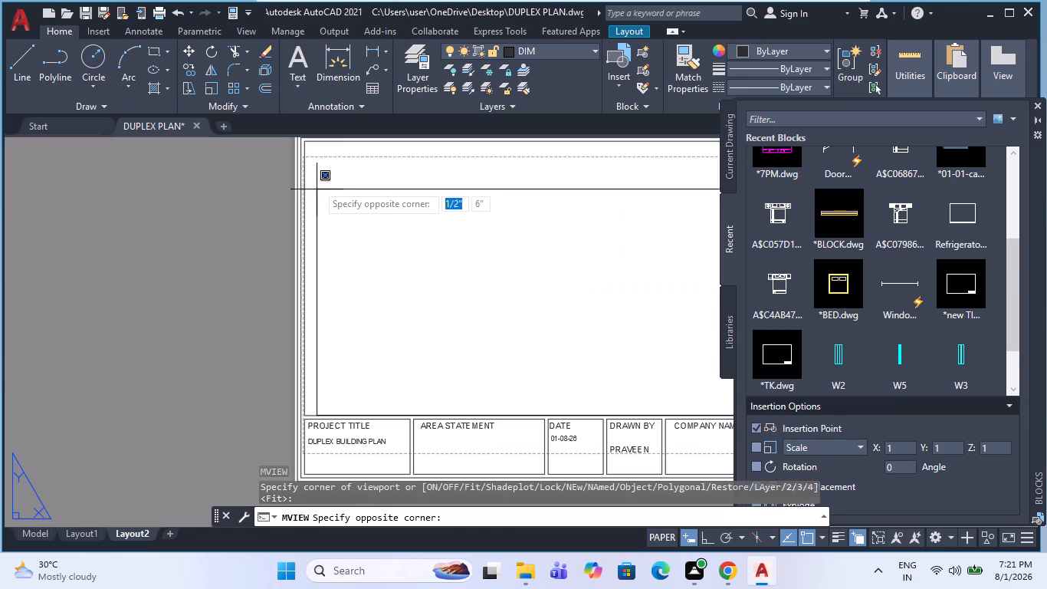
pyautogui.scroll(2, 302, 141)
pyautogui.click(302, 141)
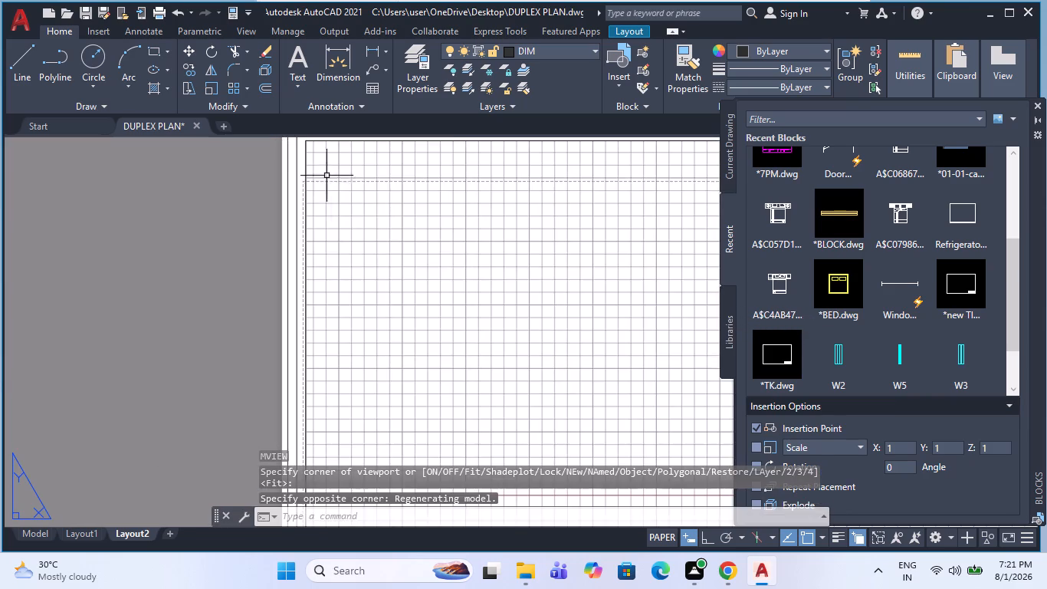
# Zoom the new viewport's view to a window around the elevations, floor plans and site plan, and return to paper space.
pyautogui.scroll(-3, 319, 249)
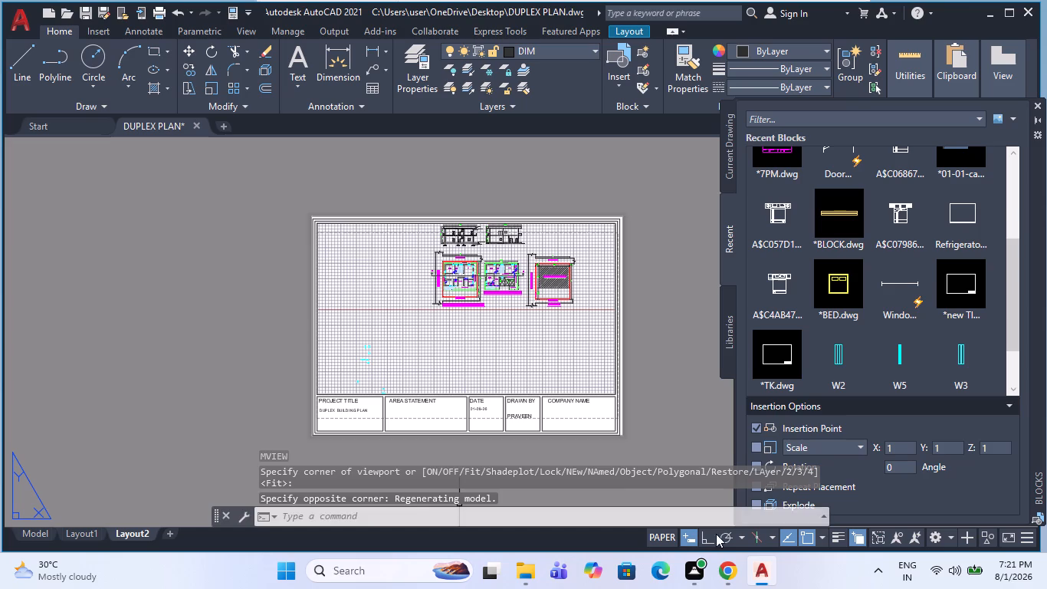
pyautogui.doubleClick(422, 316)
pyautogui.scroll(-3, 401, 299)
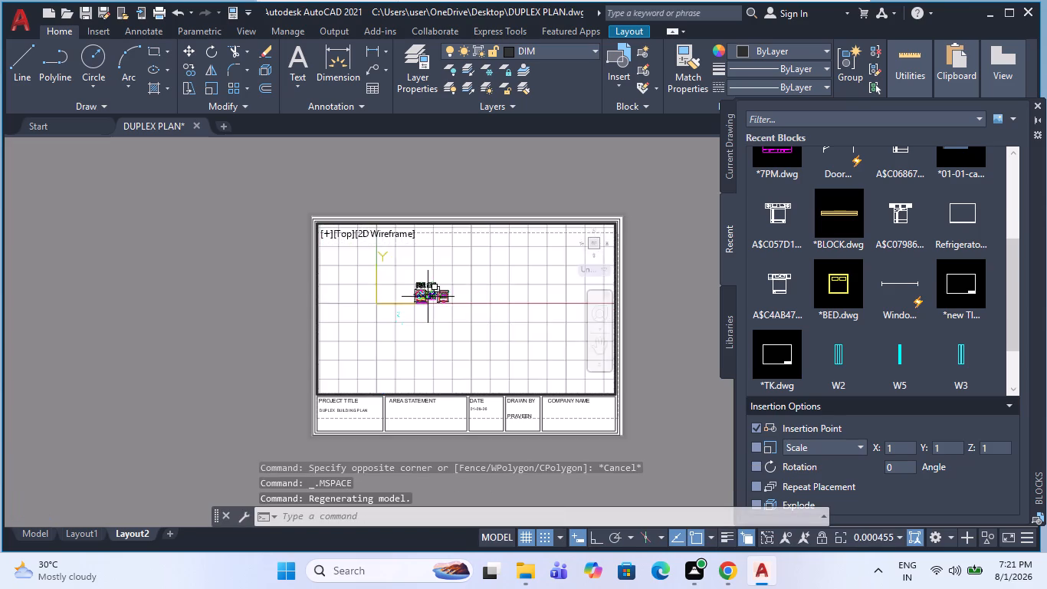
pyautogui.scroll(2, 435, 291)
pyautogui.write('Z')
pyautogui.press('space')
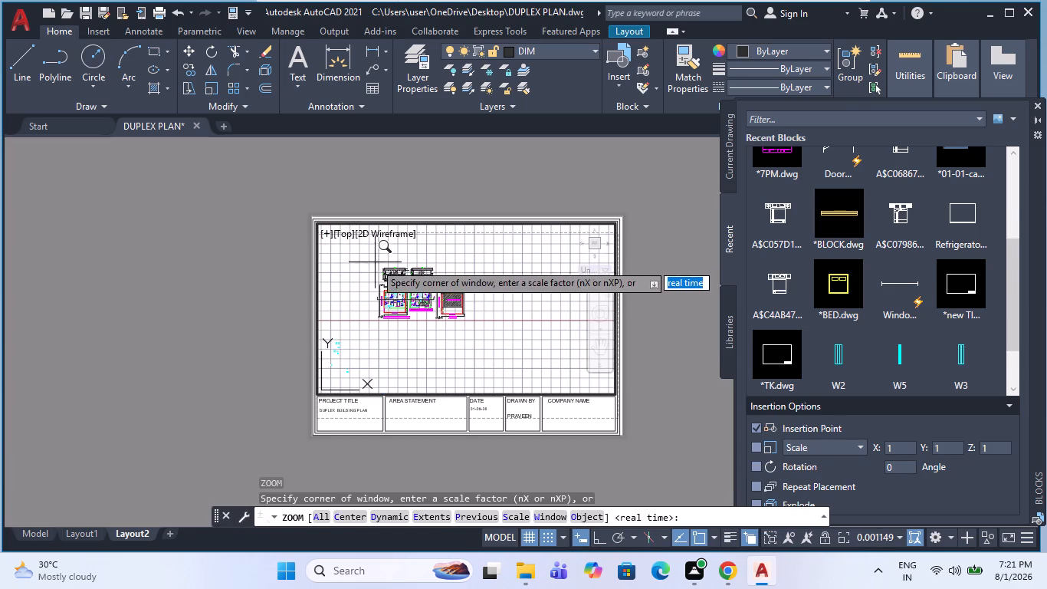
pyautogui.click(377, 265)
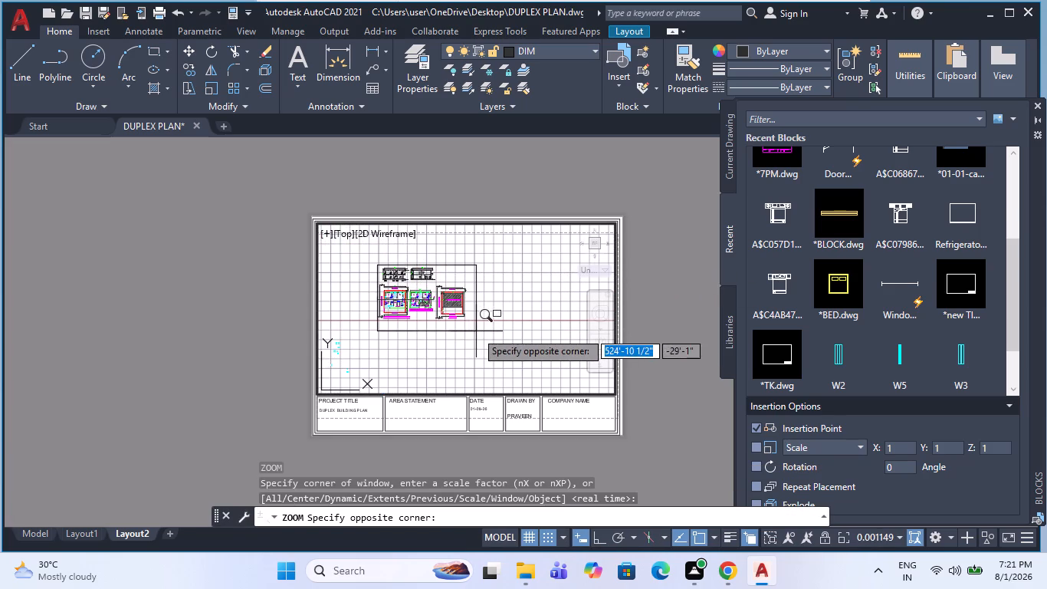
pyautogui.click(473, 323)
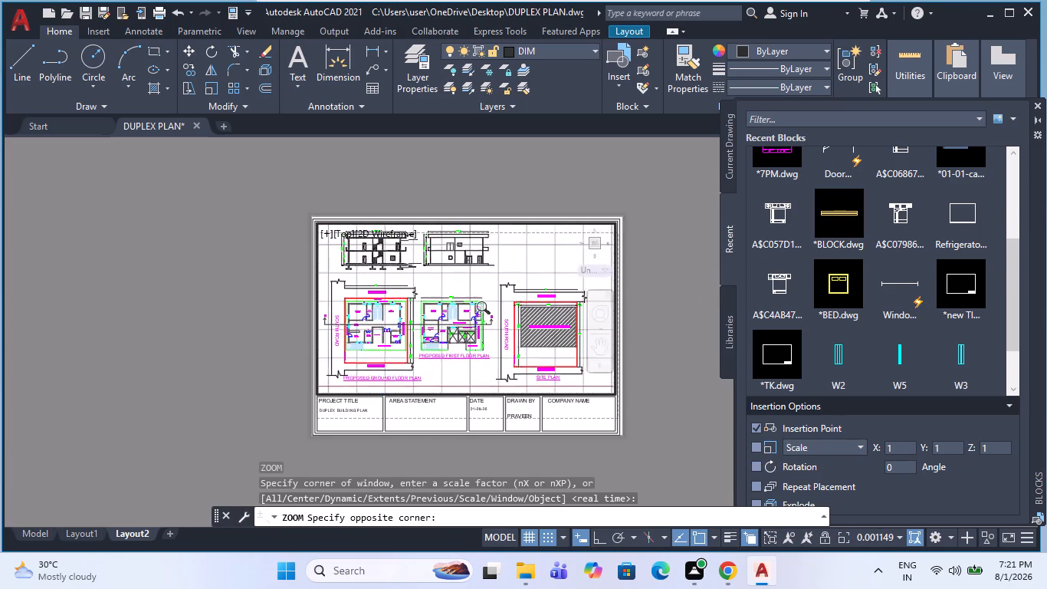
pyautogui.doubleClick(425, 163)
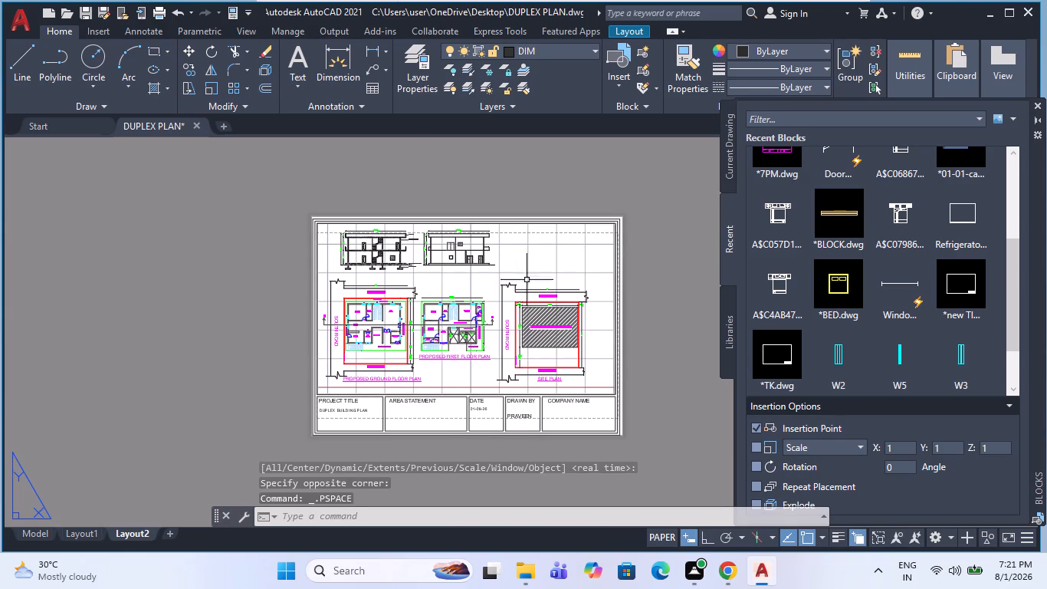
# Examine how the drawings and title block look on the Layout2 sheet.
pyautogui.moveTo(527, 280); pyautogui.dragTo(386, 271, button='middle')
pyautogui.scroll(1, 395, 268)
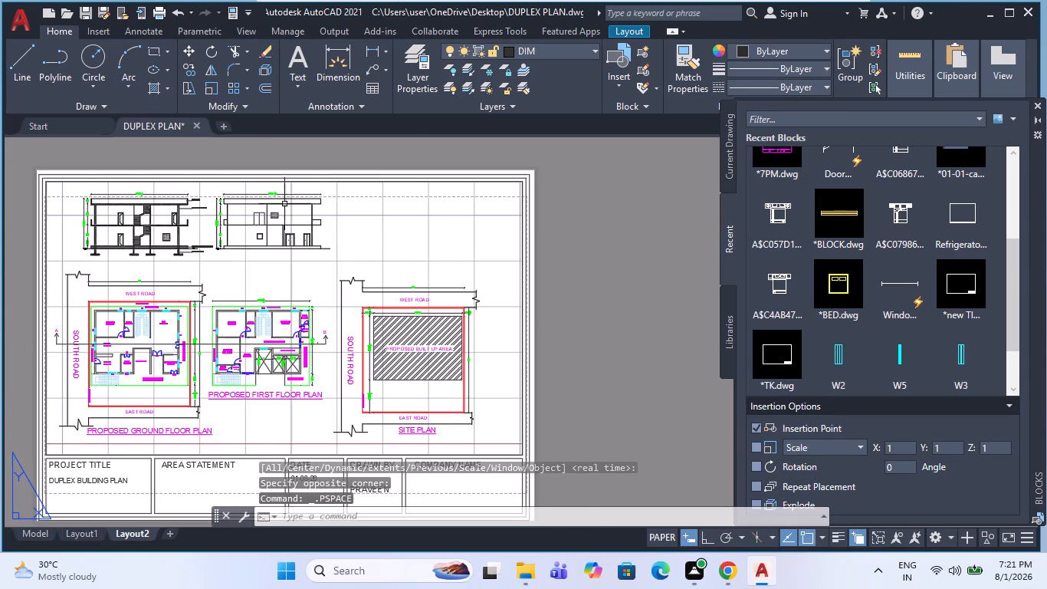
pyautogui.moveTo(340, 246); pyautogui.dragTo(395, 234, button='middle')
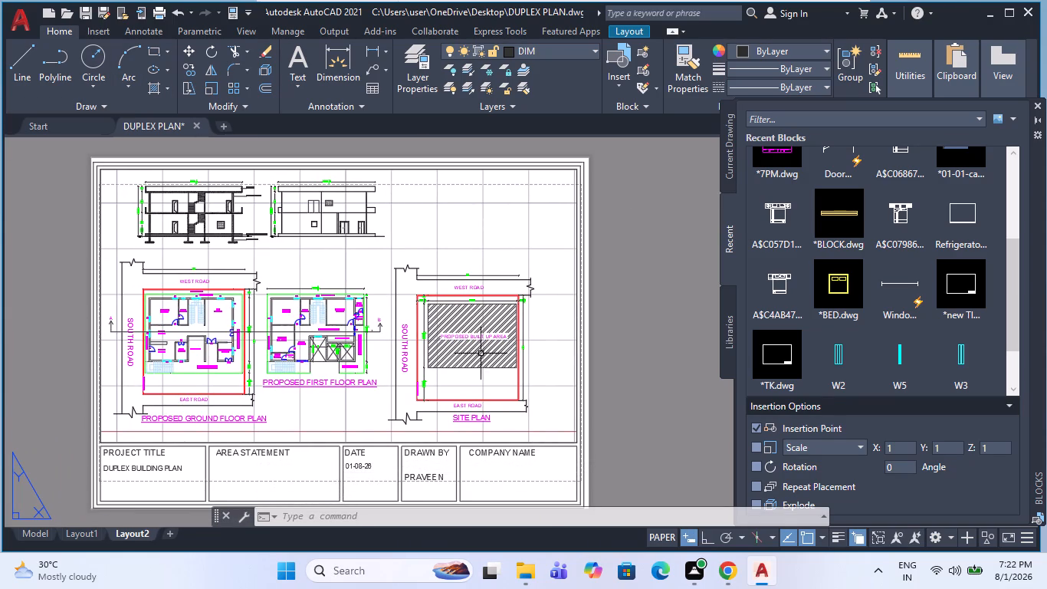
pyautogui.moveTo(405, 333); pyautogui.dragTo(365, 331, button='middle')
pyautogui.moveTo(222, 340); pyautogui.dragTo(283, 348, button='middle')
pyautogui.moveTo(405, 321); pyautogui.dragTo(402, 275, button='middle')
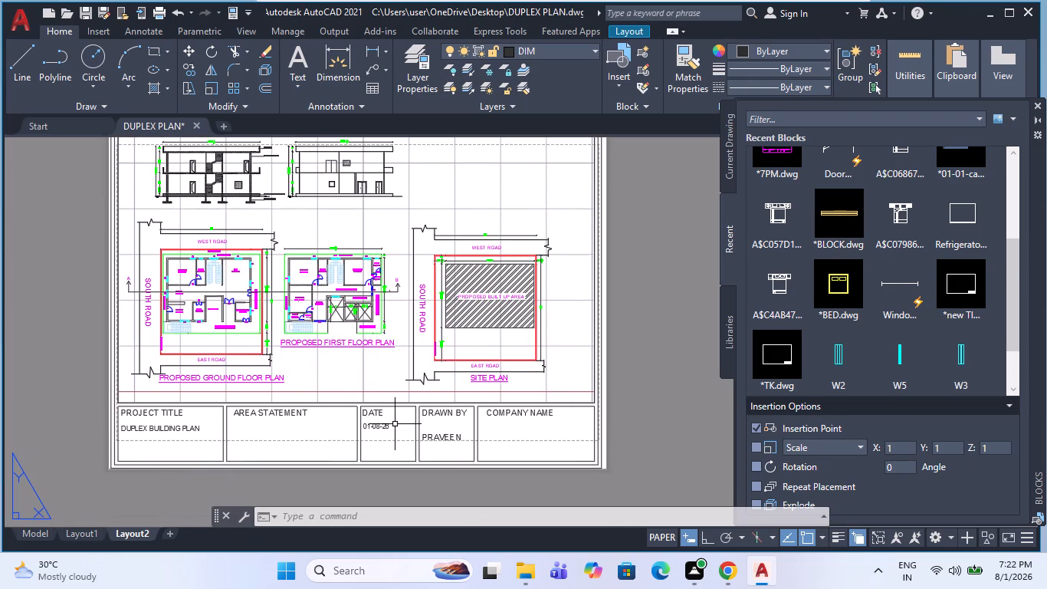
pyautogui.moveTo(336, 393); pyautogui.dragTo(309, 394, button='middle')
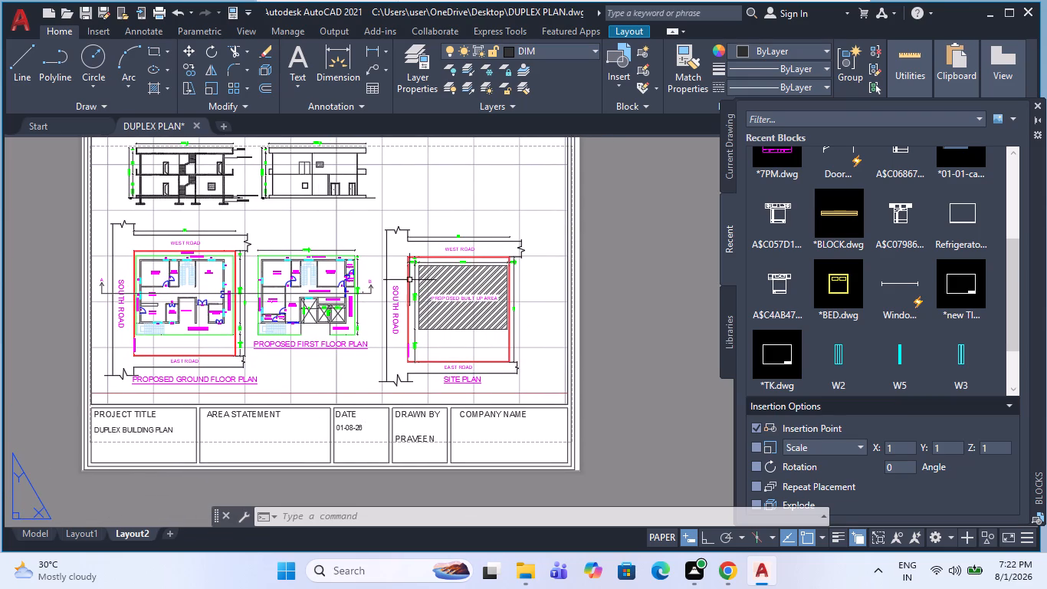
pyautogui.moveTo(414, 286); pyautogui.dragTo(419, 314, button='middle')
pyautogui.scroll(-1, 431, 311)
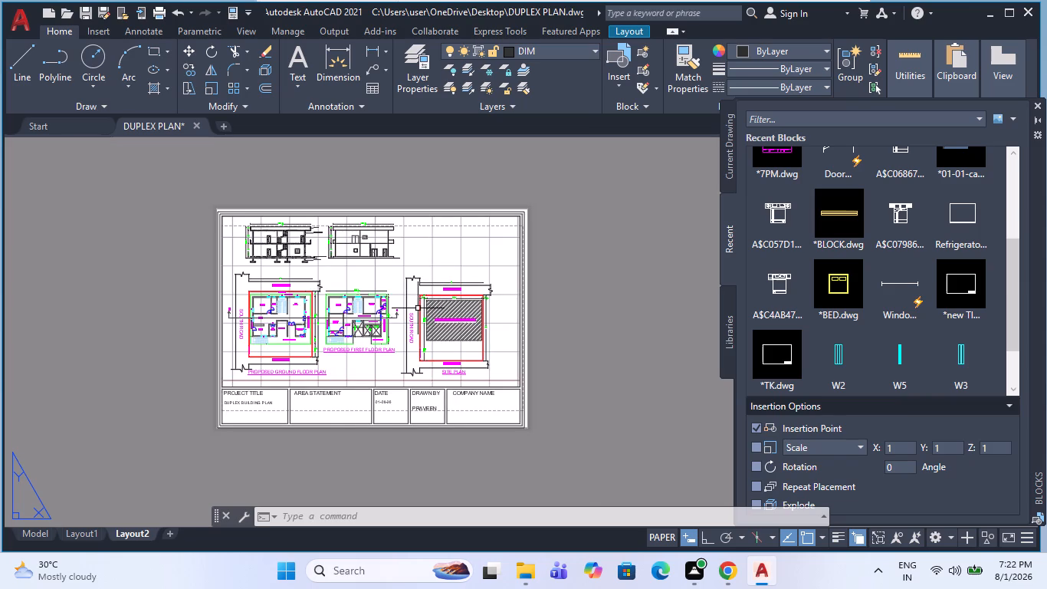
pyautogui.moveTo(418, 308); pyautogui.dragTo(377, 303, button='middle')
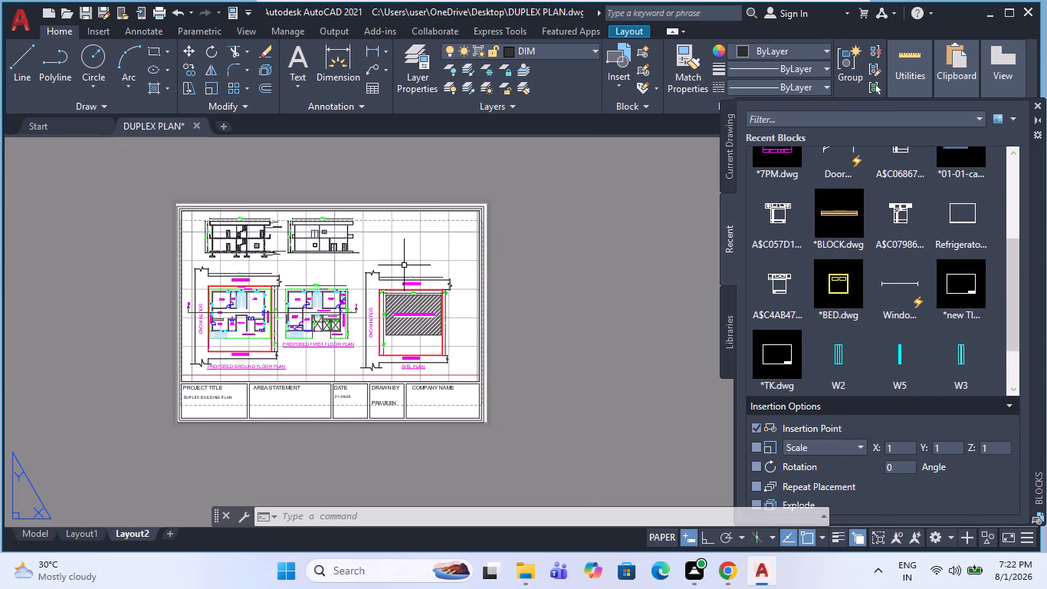
pyautogui.scroll(4, 307, 243)
pyautogui.scroll(-2, 376, 258)
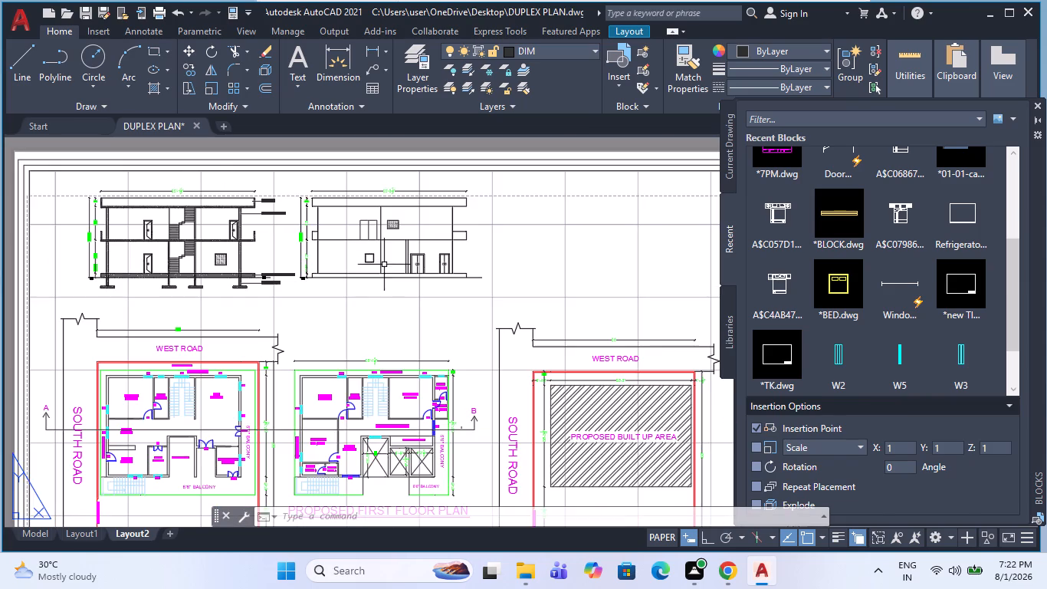
# In model space, put the upper-floor door and window of the elevation beside the section on layer 0.
pyautogui.click(38, 535)
pyautogui.scroll(4, 502, 242)
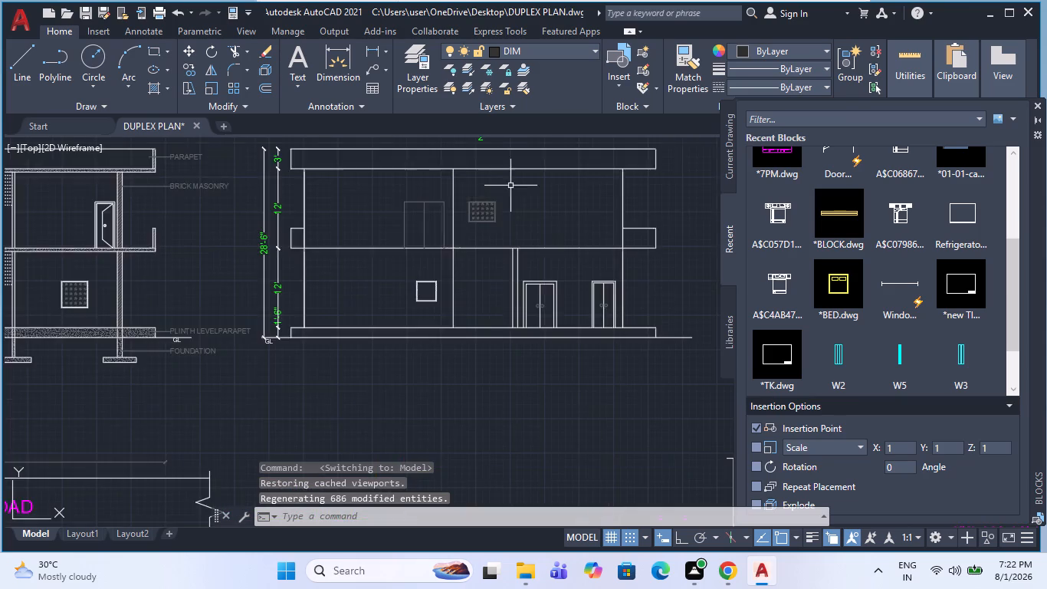
pyautogui.scroll(3, 403, 220)
pyautogui.scroll(-2, 433, 304)
pyautogui.click(596, 299)
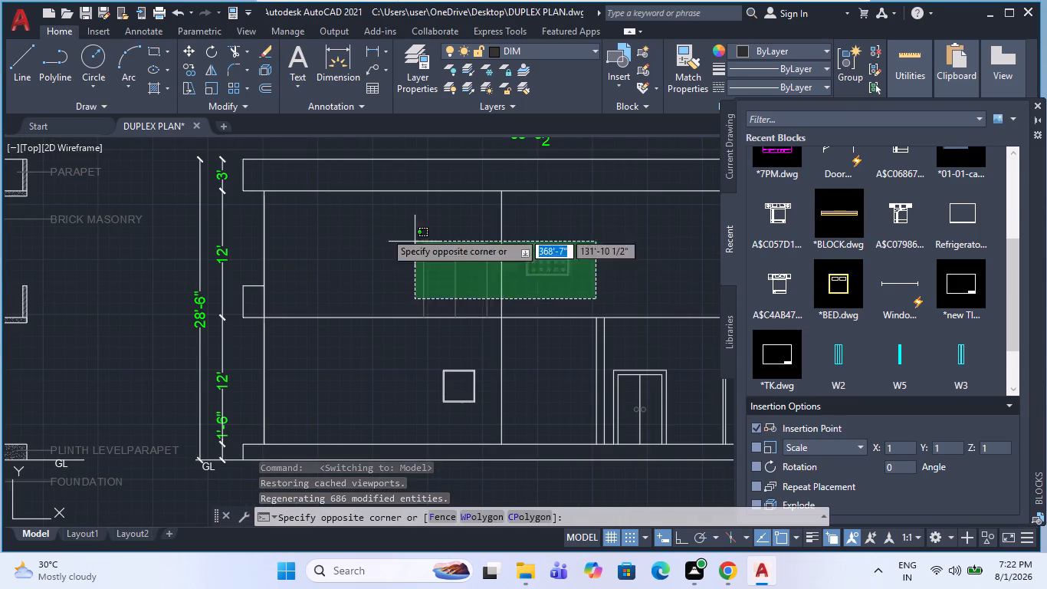
pyautogui.click(357, 214)
pyautogui.click(525, 48)
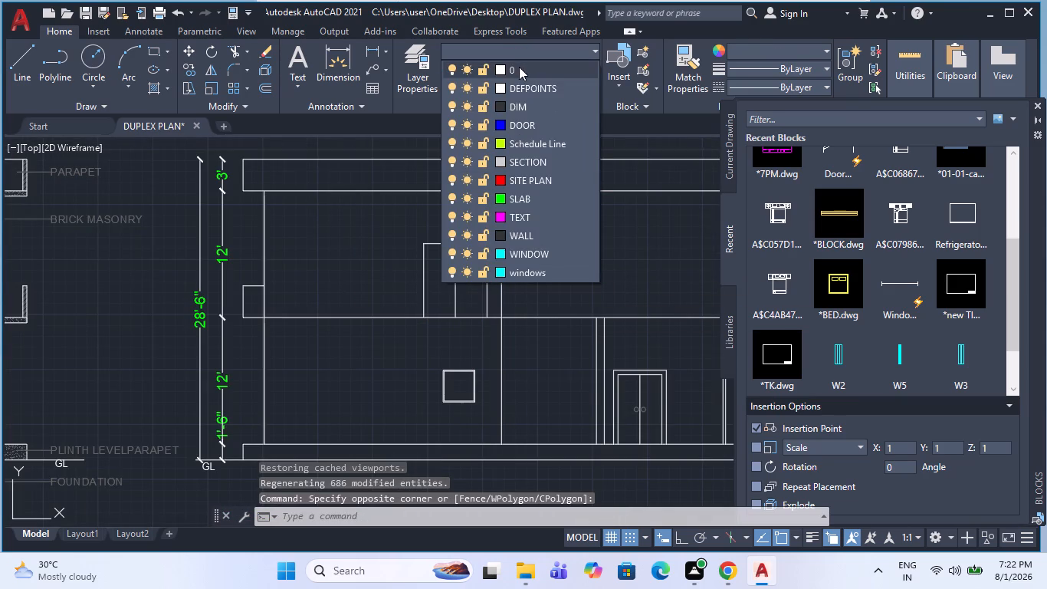
pyautogui.click(519, 67)
pyautogui.press('Escape')
pyautogui.scroll(-2, 464, 294)
pyautogui.press('Escape')
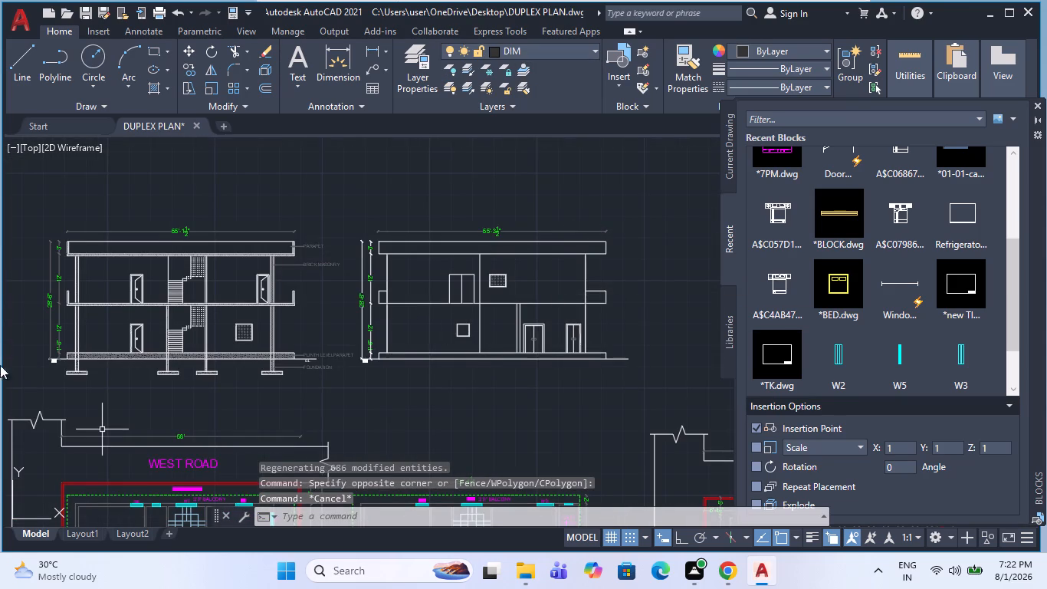
# Move the whole site plan, with its roads and title, straight up by about 28 feet in model space.
pyautogui.scroll(-1, 398, 235)
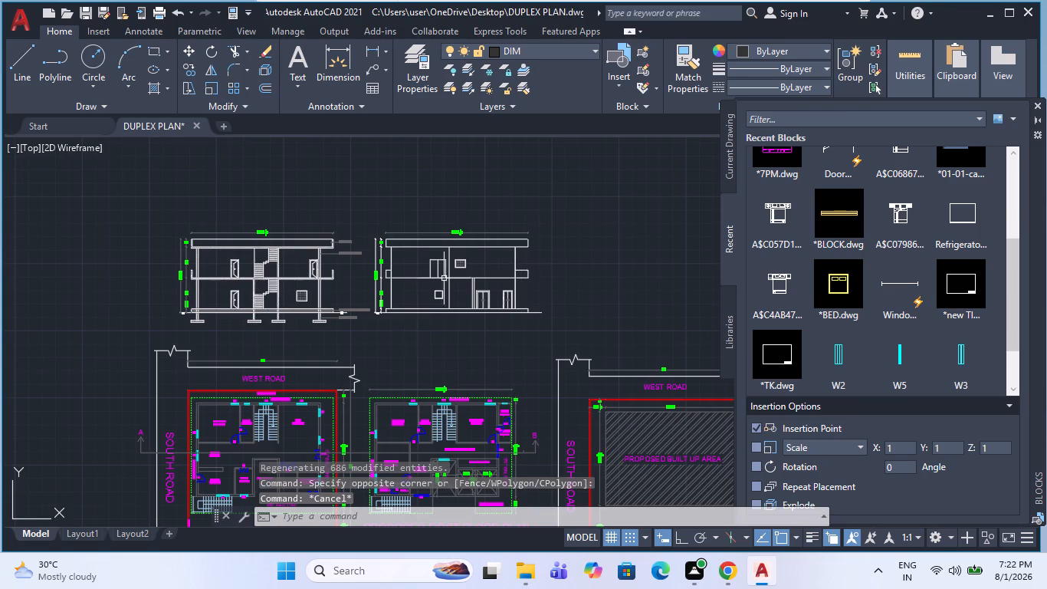
pyautogui.moveTo(573, 275); pyautogui.dragTo(536, 264, button='middle')
pyautogui.scroll(-1, 538, 260)
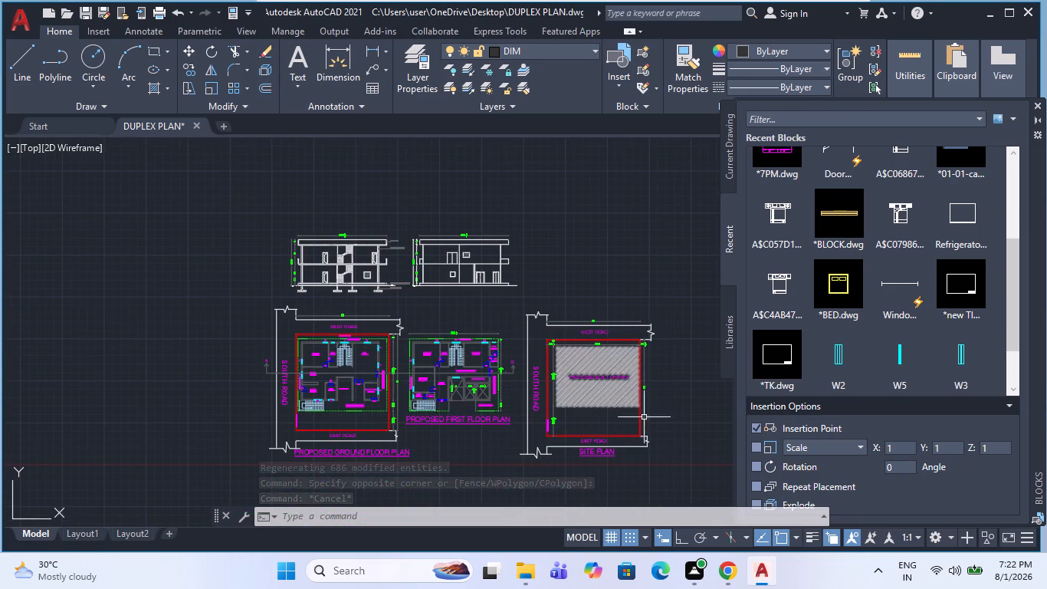
pyautogui.click(686, 470)
pyautogui.click(517, 278)
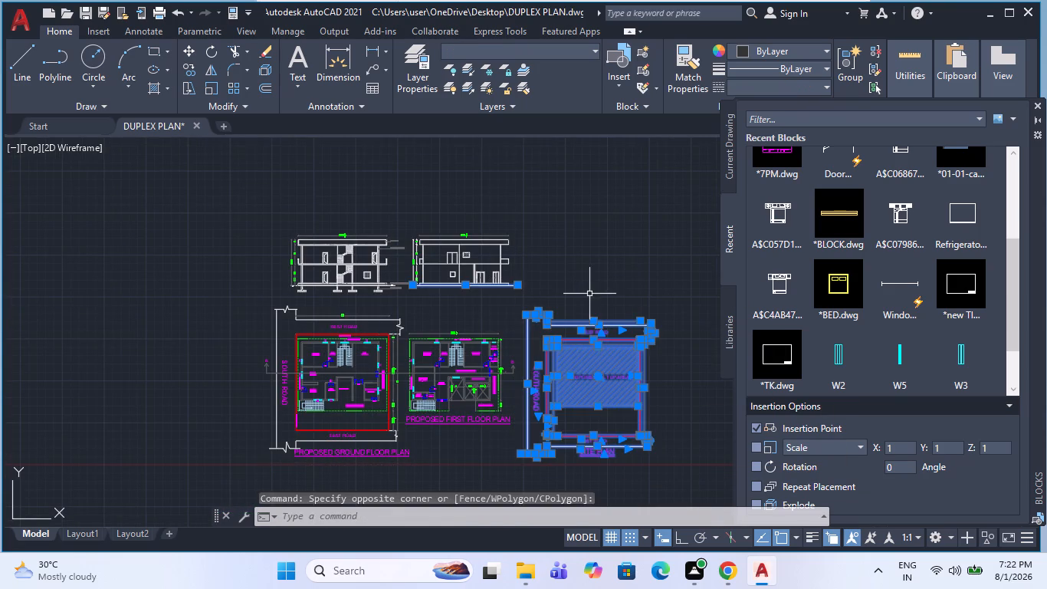
pyautogui.press('Escape')
pyautogui.moveTo(668, 480); pyautogui.dragTo(659, 452)
pyautogui.click(525, 261)
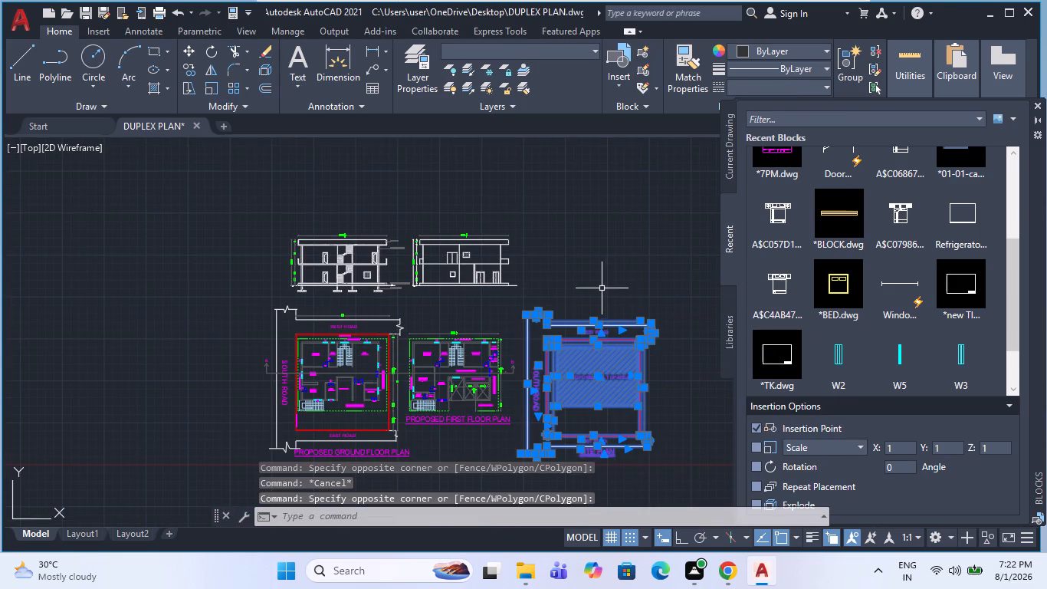
pyautogui.press('m')
pyautogui.press('space')
pyautogui.click(613, 279)
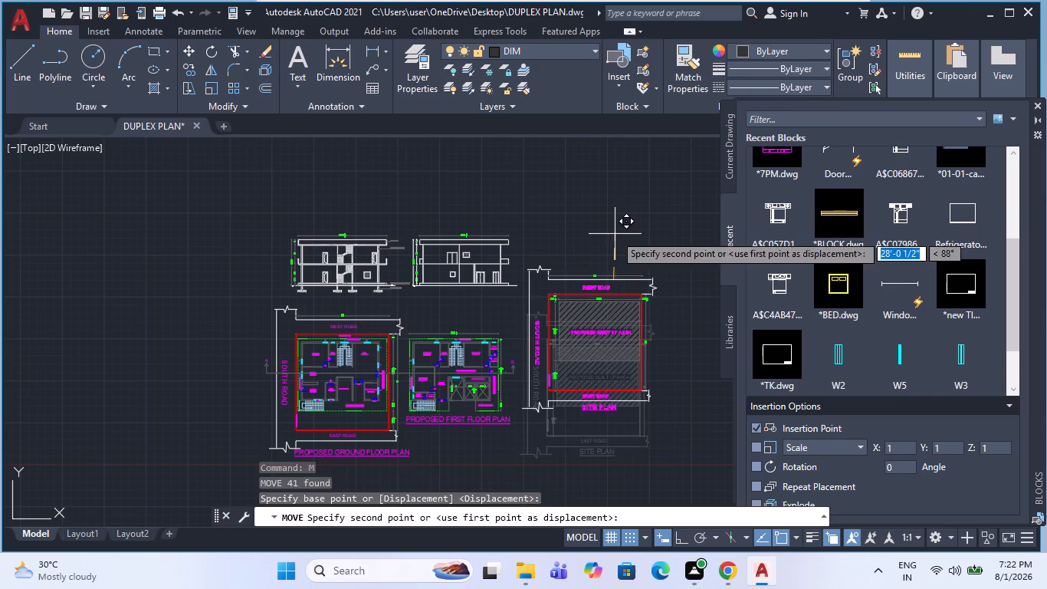
pyautogui.click(615, 234)
pyautogui.press('Escape')
# Turn off the grid display in model space and check how the drawings look on the Layout2 sheet.
pyautogui.scroll(-2, 486, 270)
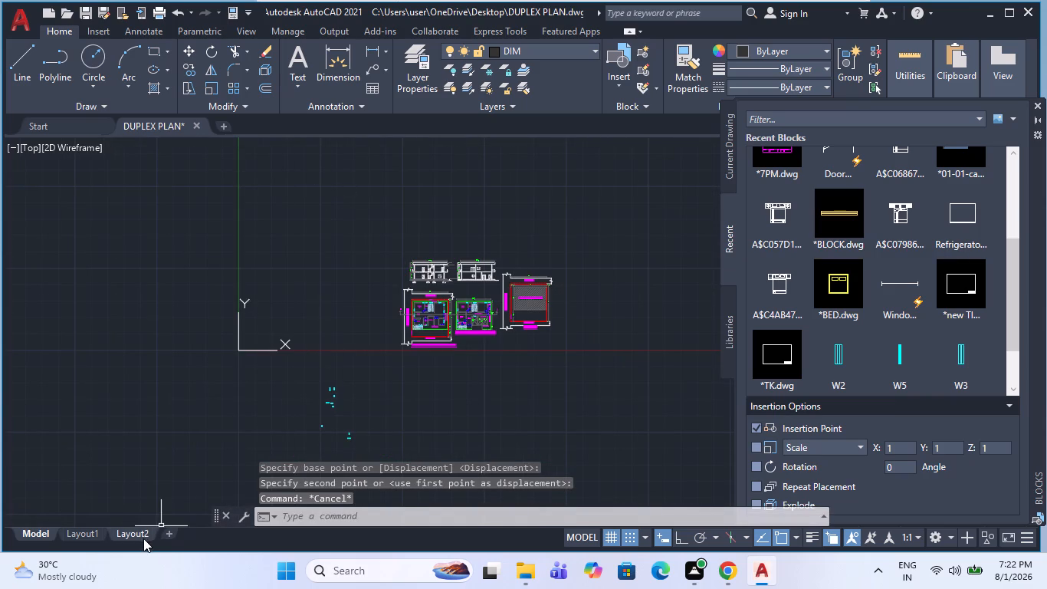
pyautogui.click(143, 538)
pyautogui.scroll(-1, 378, 329)
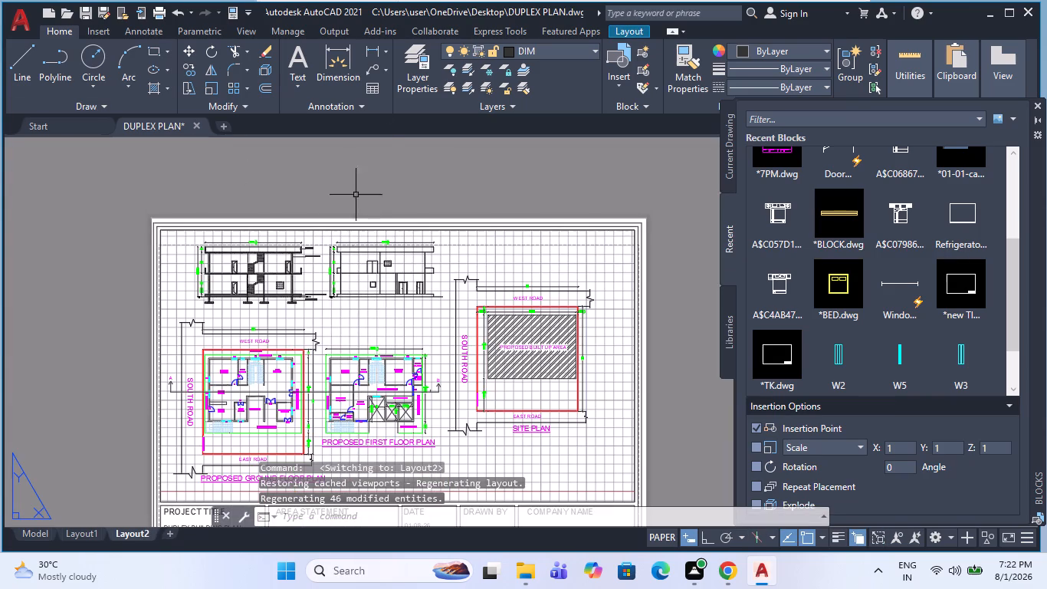
pyautogui.scroll(-1, 476, 259)
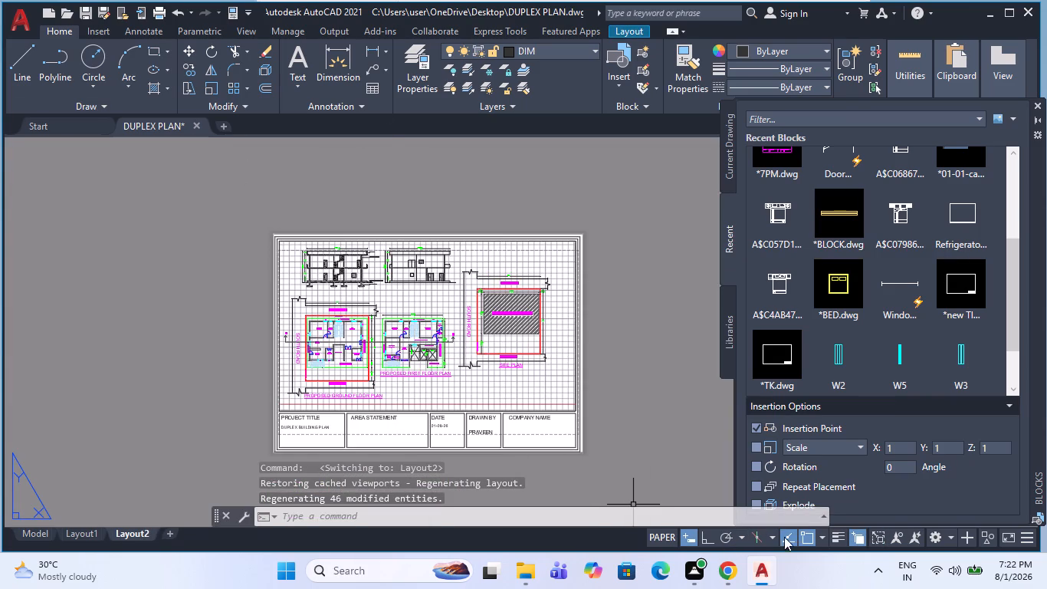
pyautogui.press('Escape')
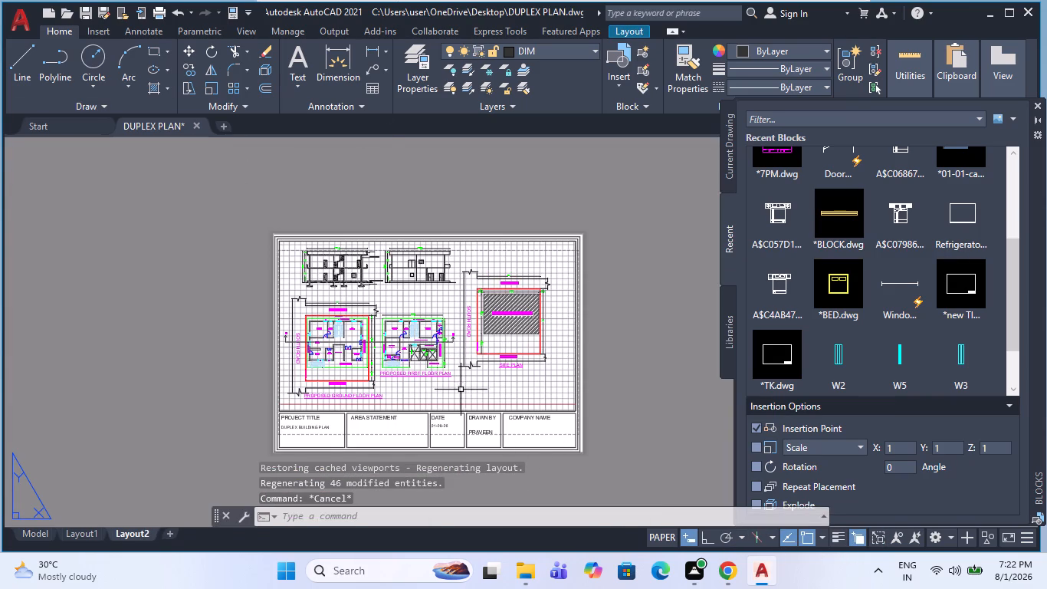
pyautogui.click(29, 535)
pyautogui.click(617, 539)
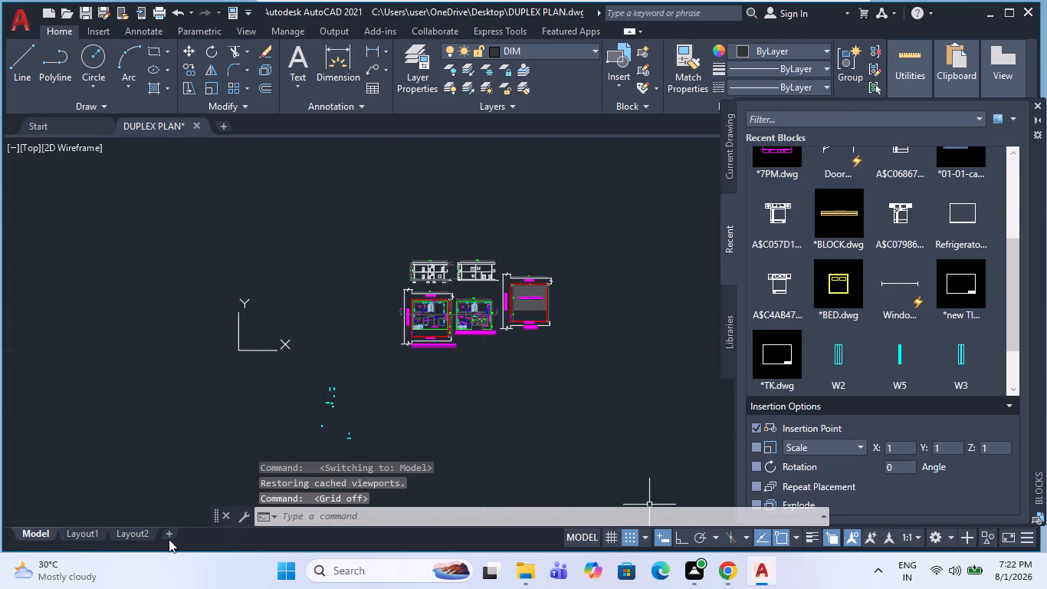
pyautogui.click(144, 538)
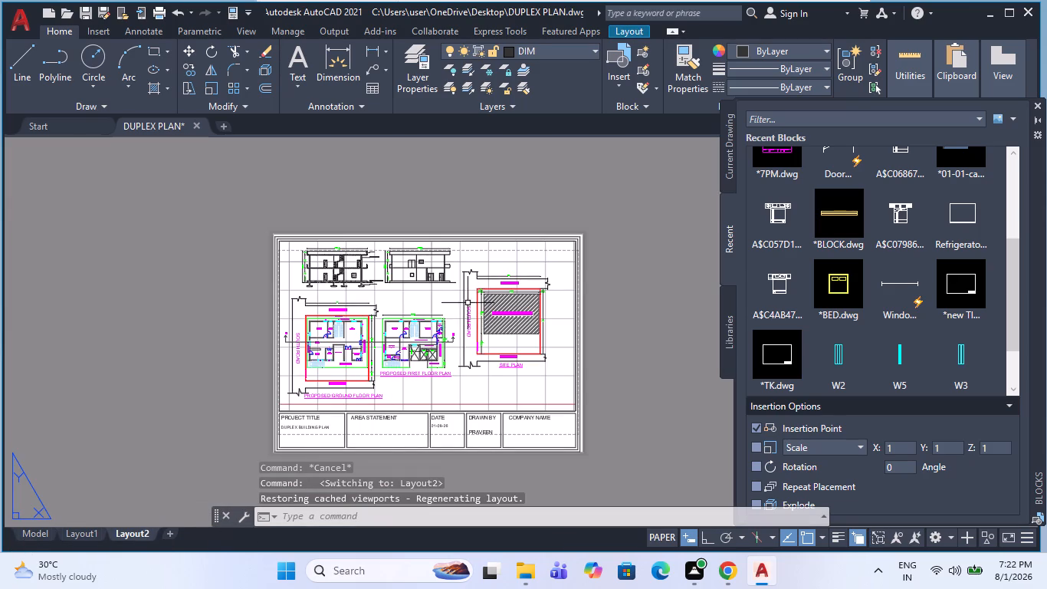
pyautogui.scroll(-1, 468, 290)
pyautogui.scroll(2, 466, 321)
pyautogui.moveTo(465, 326); pyautogui.dragTo(468, 288, button='middle')
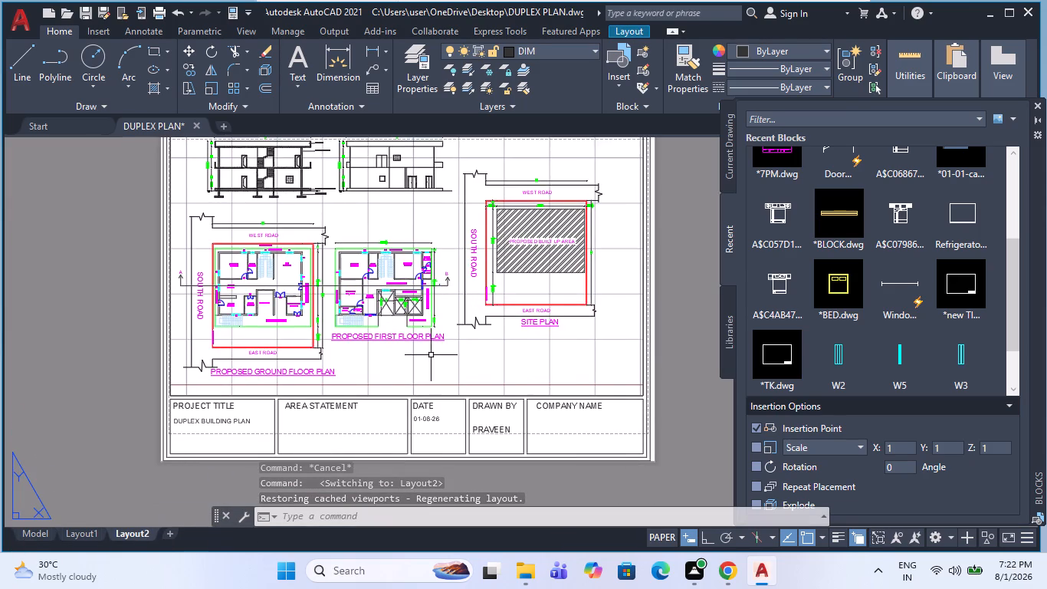
pyautogui.scroll(-1, 431, 357)
# Measure the slab area of the ground floor plan by picking the four corners of its green dashed outline with AREA.
pyautogui.click(25, 540)
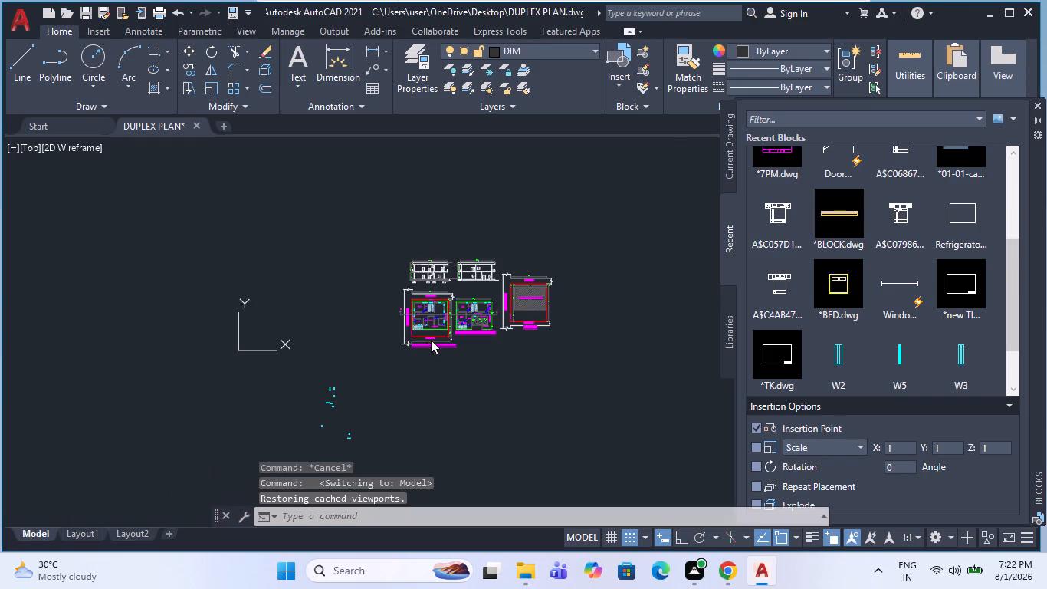
pyautogui.scroll(4, 432, 318)
pyautogui.write('AR')
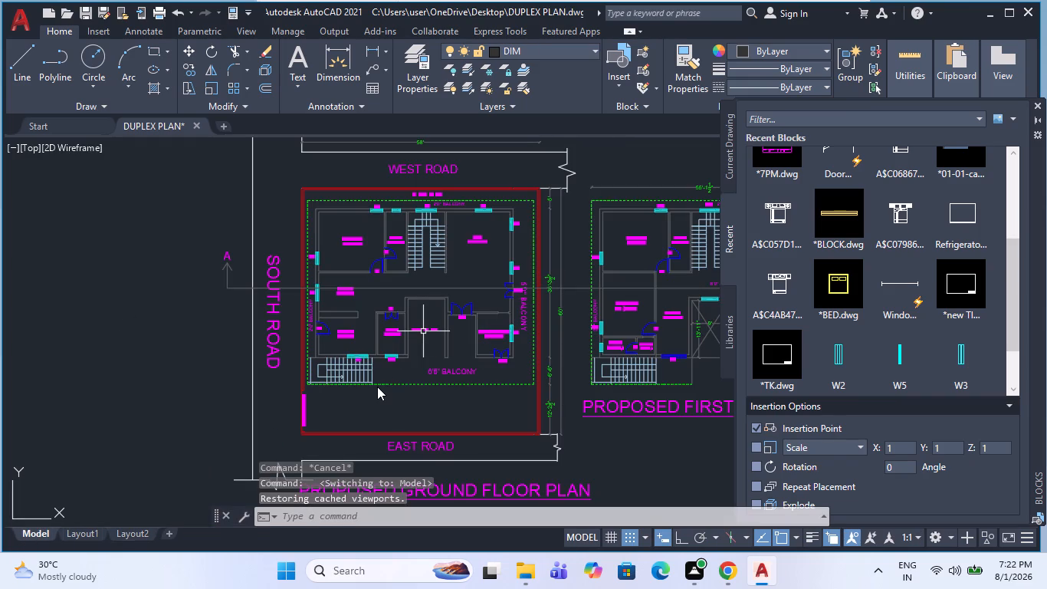
pyautogui.press('Escape')
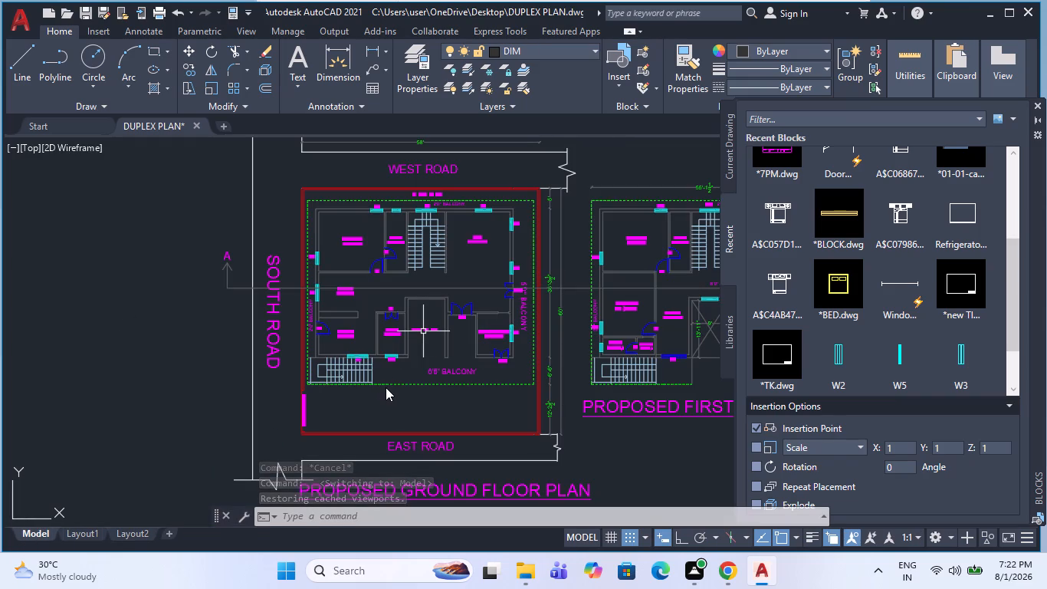
pyautogui.write('ARE')
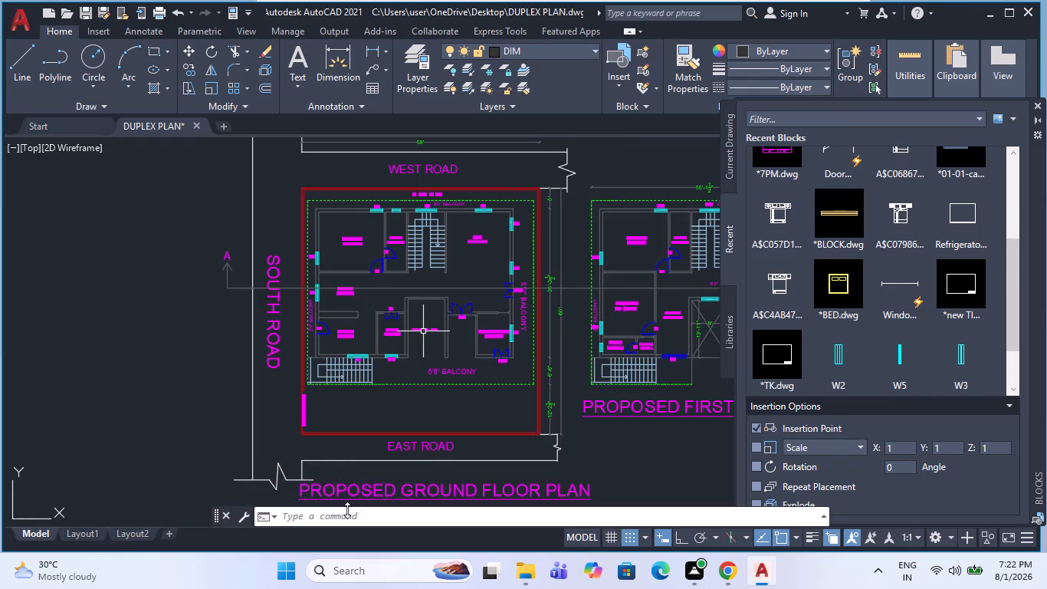
pyautogui.click(347, 510)
pyautogui.press('Escape')
pyautogui.write('ARE')
pyautogui.press('space')
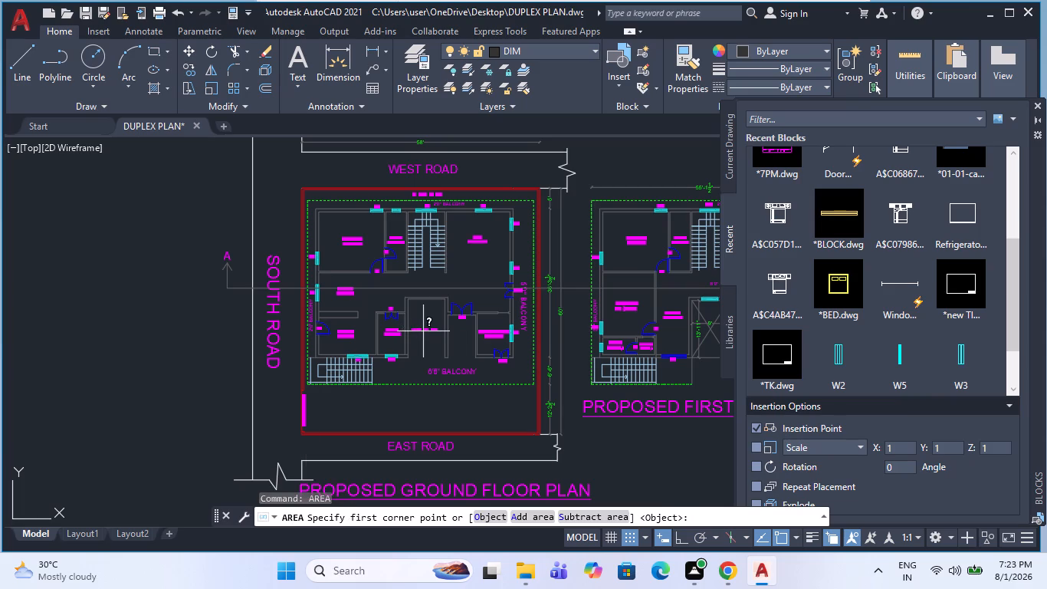
pyautogui.scroll(3, 292, 384)
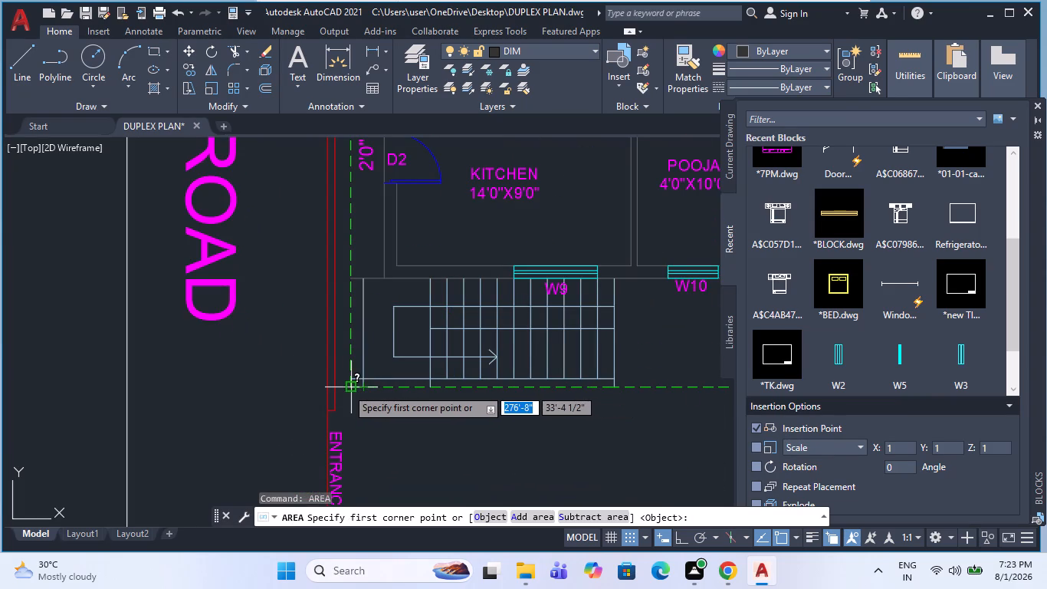
pyautogui.click(346, 388)
pyautogui.scroll(-2, 320, 405)
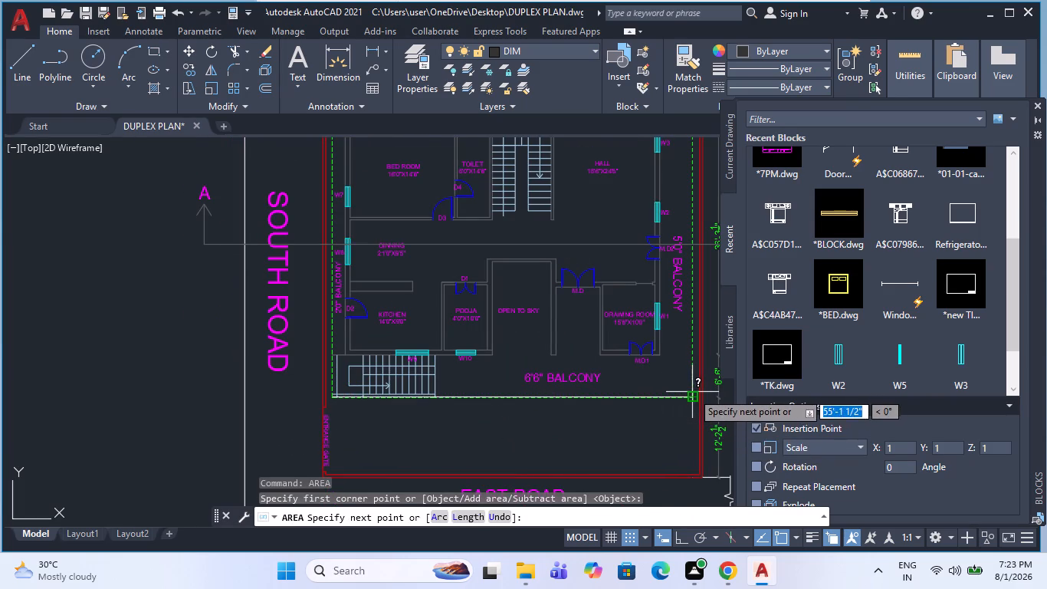
pyautogui.click(692, 392)
pyautogui.scroll(-1, 656, 425)
pyautogui.click(674, 222)
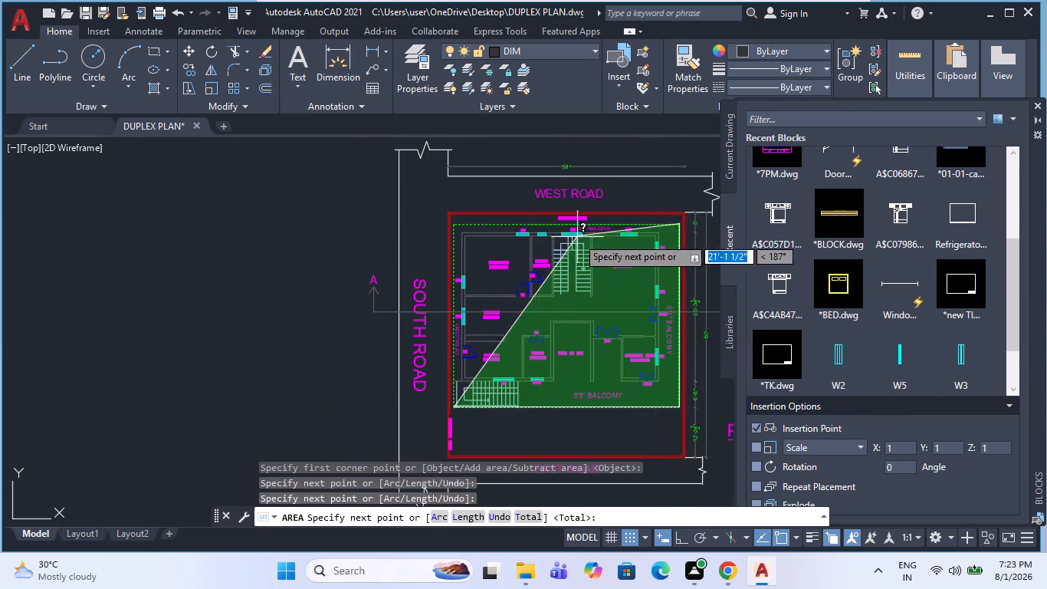
pyautogui.scroll(3, 445, 223)
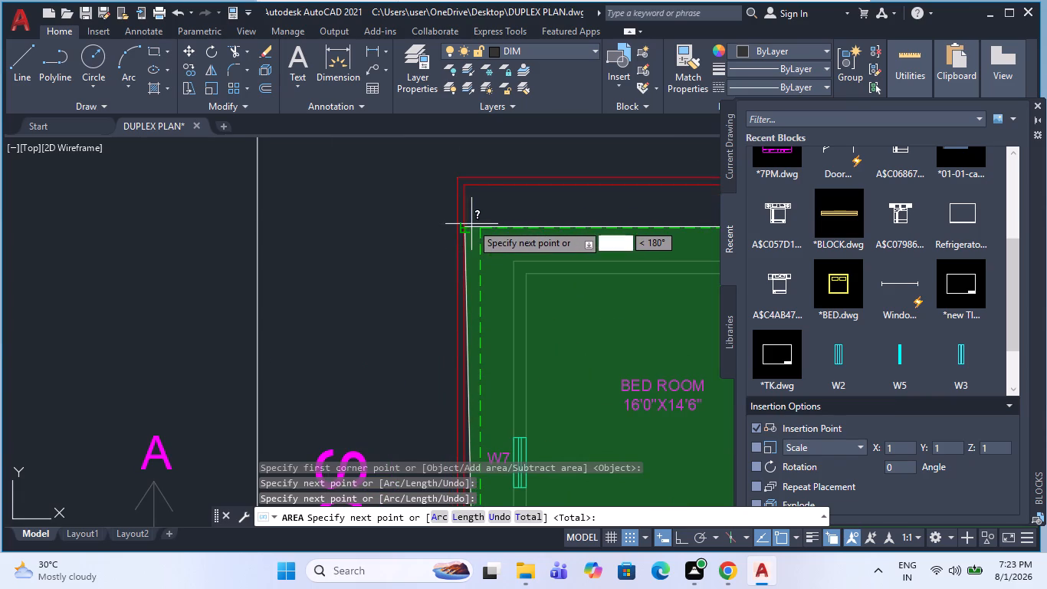
pyautogui.click(476, 225)
pyautogui.press('Return')
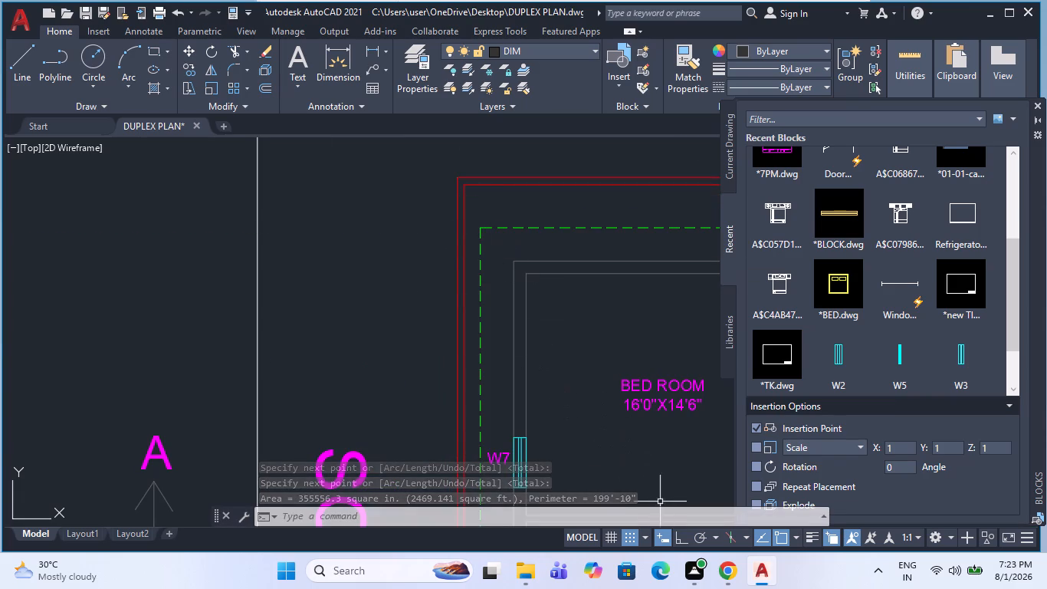
# Open the 7PM title block of the Layout2 sheet in the Block Editor.
pyautogui.click(136, 538)
pyautogui.scroll(2, 356, 402)
pyautogui.doubleClick(389, 368)
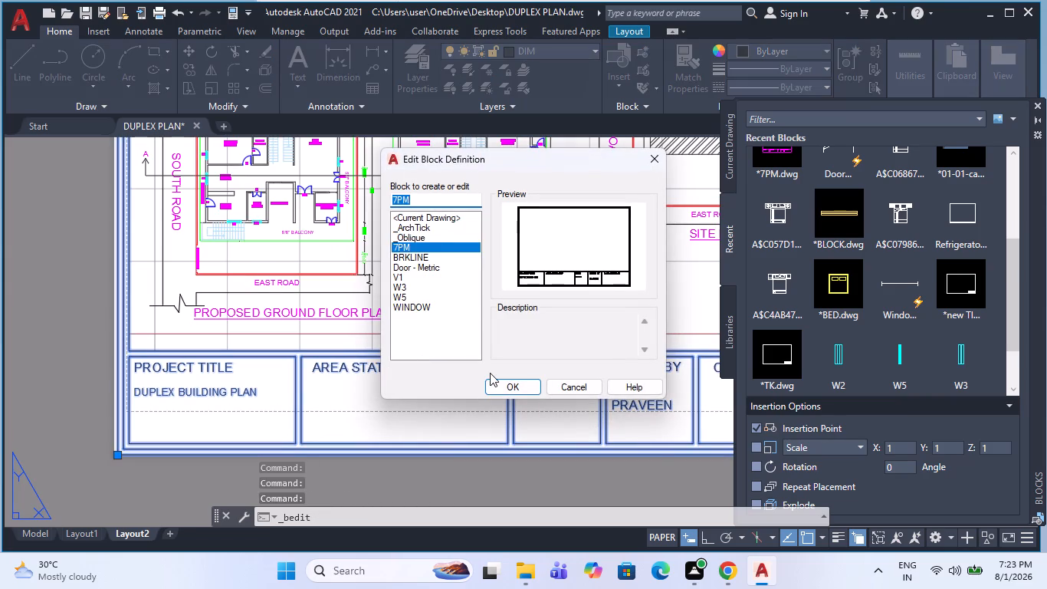
pyautogui.click(491, 373)
pyautogui.click(501, 380)
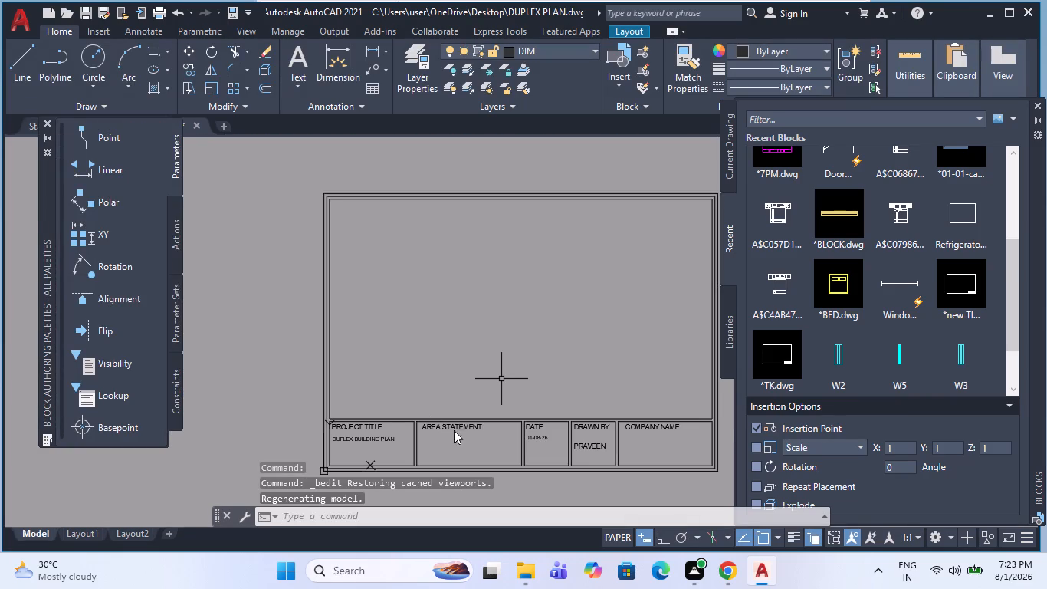
# Copy the AREA STATEMENT text to just below the original in the same title block box.
pyautogui.scroll(2, 454, 430)
pyautogui.click(457, 431)
pyautogui.press('c')
pyautogui.press('o')
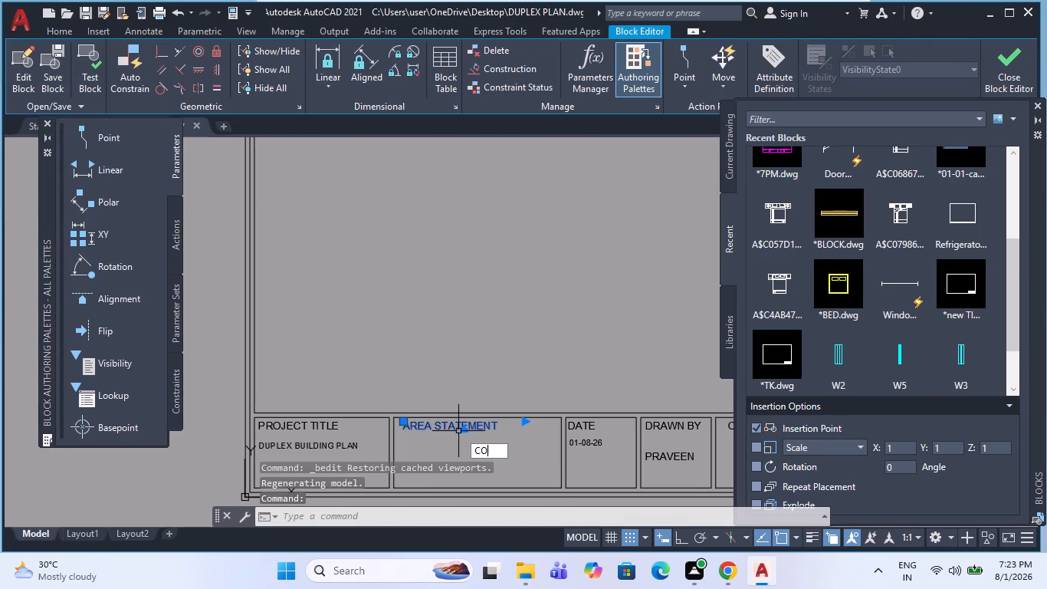
pyautogui.press('space')
pyautogui.click(458, 356)
pyautogui.click(455, 370)
pyautogui.press('Escape')
pyautogui.scroll(2, 417, 468)
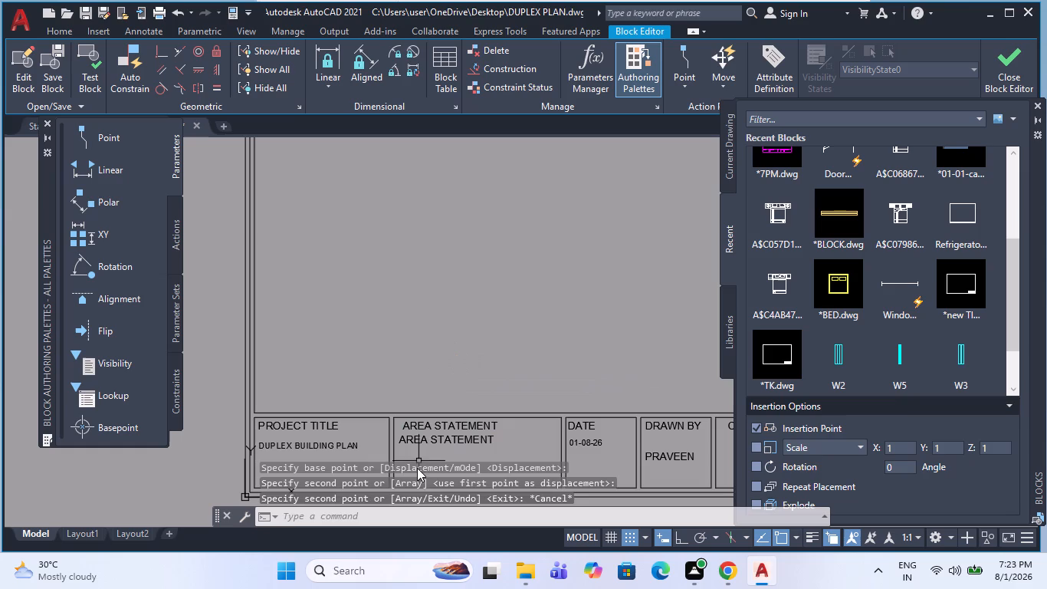
# Change the copied text to "SLAB AREA: 2461.14 SFT" and widen its text box so it fits on one line.
pyautogui.doubleClick(444, 436)
pyautogui.scroll(-1, 444, 302)
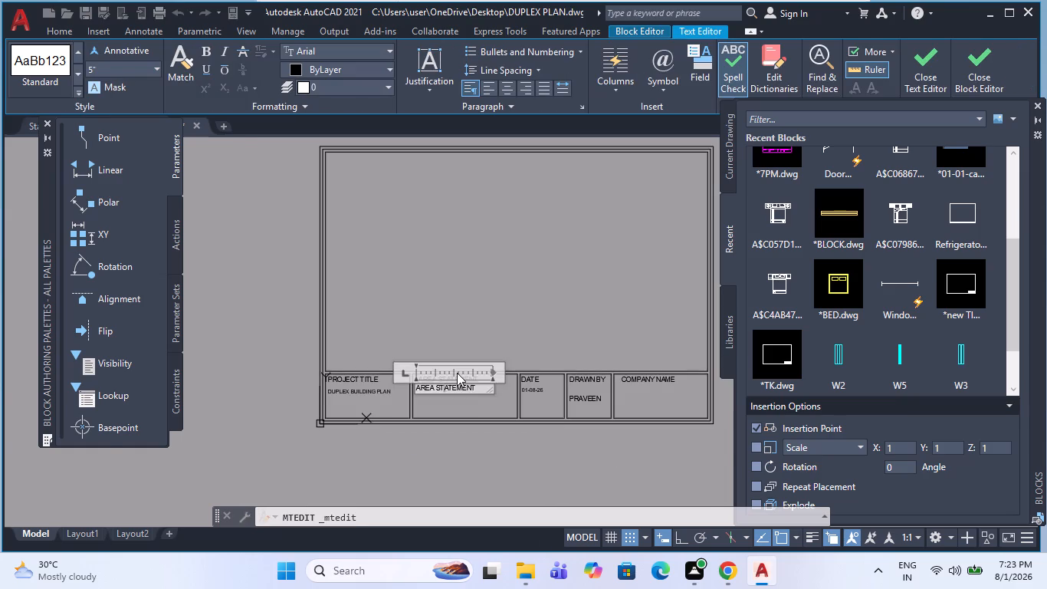
pyautogui.scroll(3, 461, 377)
pyautogui.moveTo(527, 416); pyautogui.dragTo(237, 425)
pyautogui.write('SLAB AREA')
pyautogui.write(': 2')
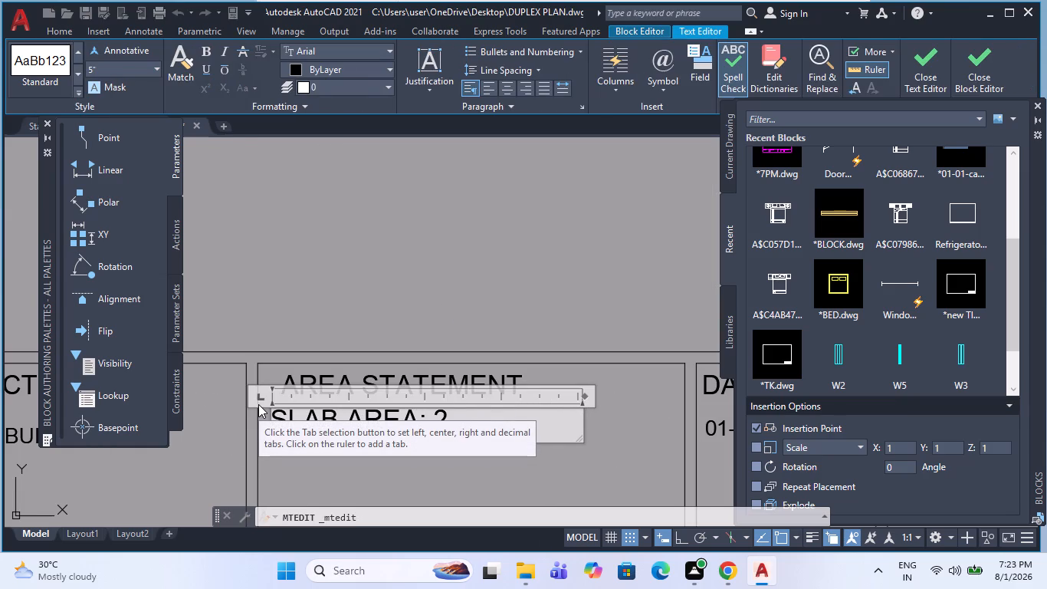
pyautogui.write('46')
pyautogui.write('1.14 SFT')
pyautogui.scroll(-2, 377, 304)
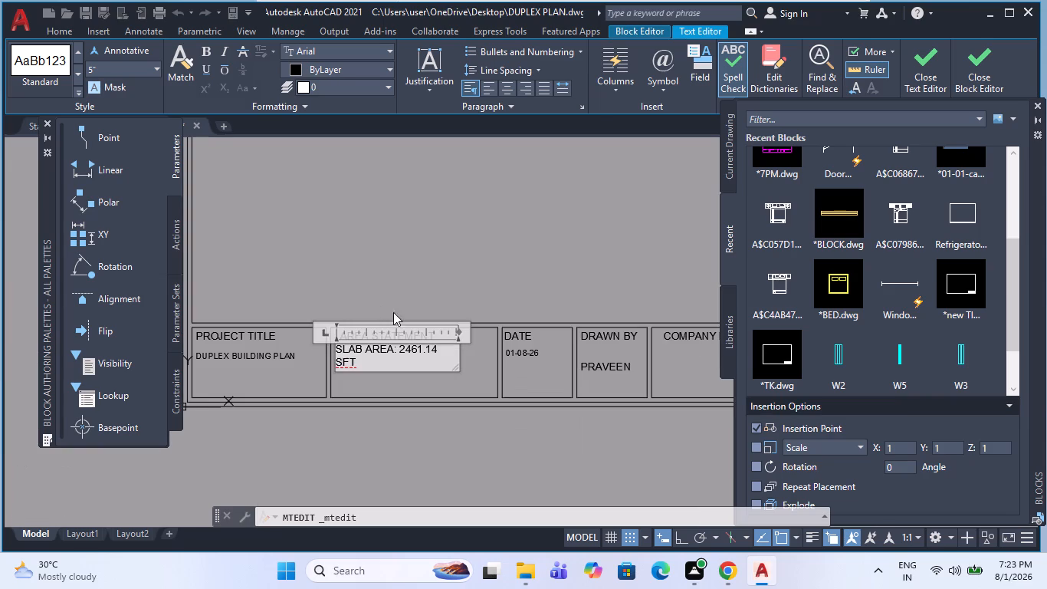
pyautogui.moveTo(461, 334); pyautogui.dragTo(481, 339)
pyautogui.click(482, 277)
# Move the slab area text slightly down, leaving a gap below the AREA STATEMENT heading.
pyautogui.scroll(1, 441, 344)
pyautogui.click(439, 350)
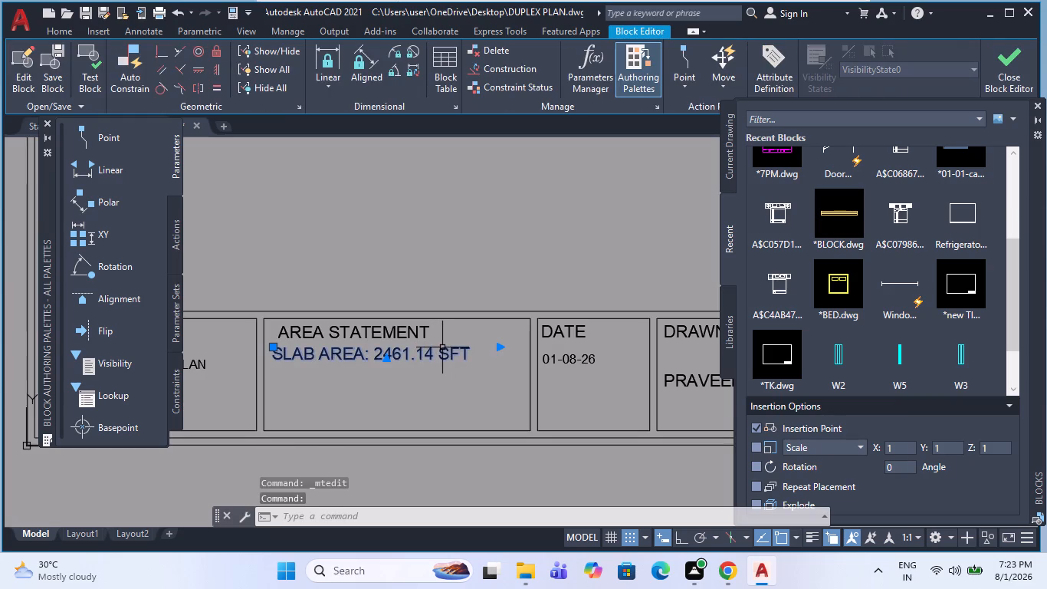
pyautogui.press('m')
pyautogui.press('space')
pyautogui.click(465, 229)
pyautogui.click(470, 252)
pyautogui.press('Escape')
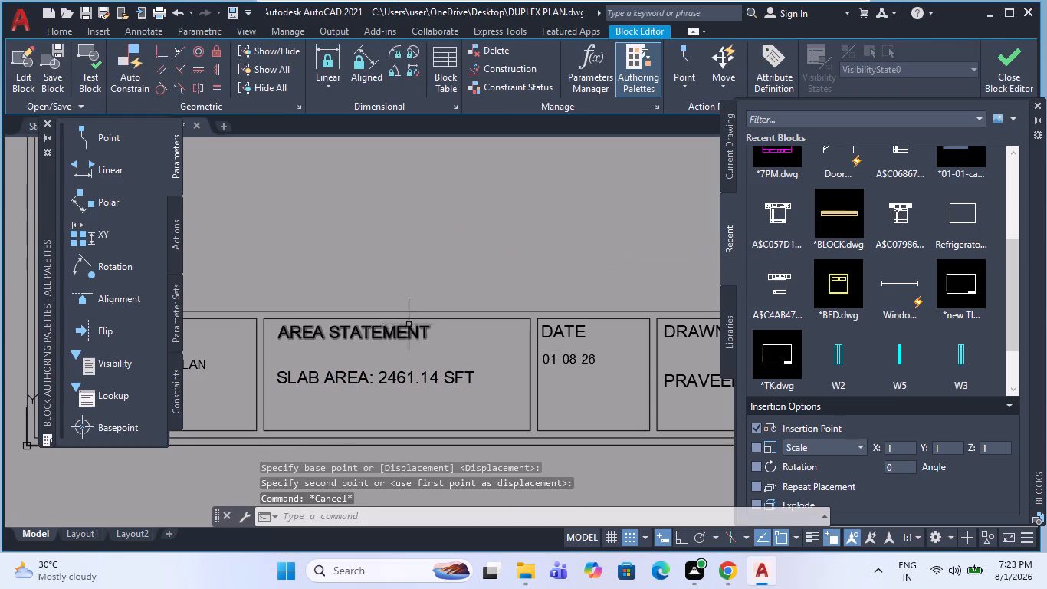
# Make the AREA STATEMENT heading bold.
pyautogui.doubleClick(406, 327)
pyautogui.hotkey('ctrl', 'a')
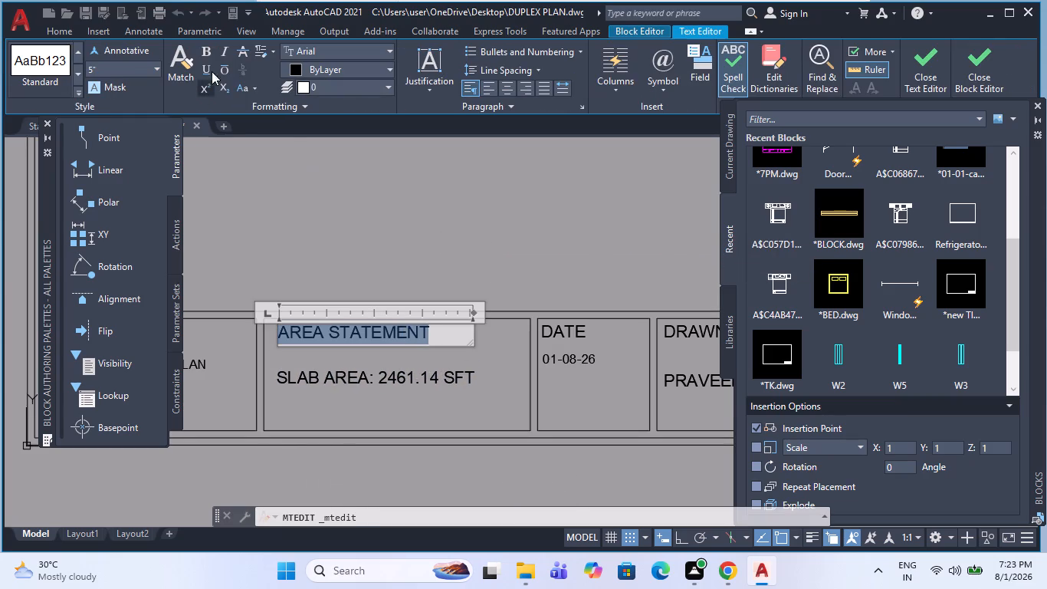
pyautogui.click(202, 46)
pyautogui.click(411, 233)
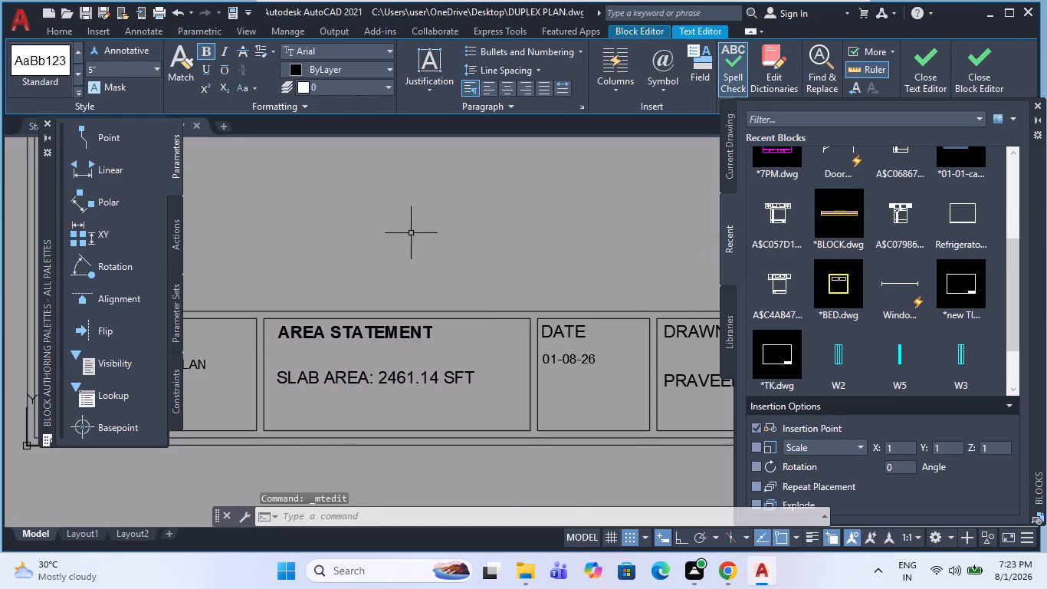
# Make the DRAWN BY and COMPANY NAME headings in the title block bold.
pyautogui.scroll(-1, 485, 277)
pyautogui.scroll(1, 239, 310)
pyautogui.doubleClick(241, 308)
pyautogui.hotkey('ctrl', 'a')
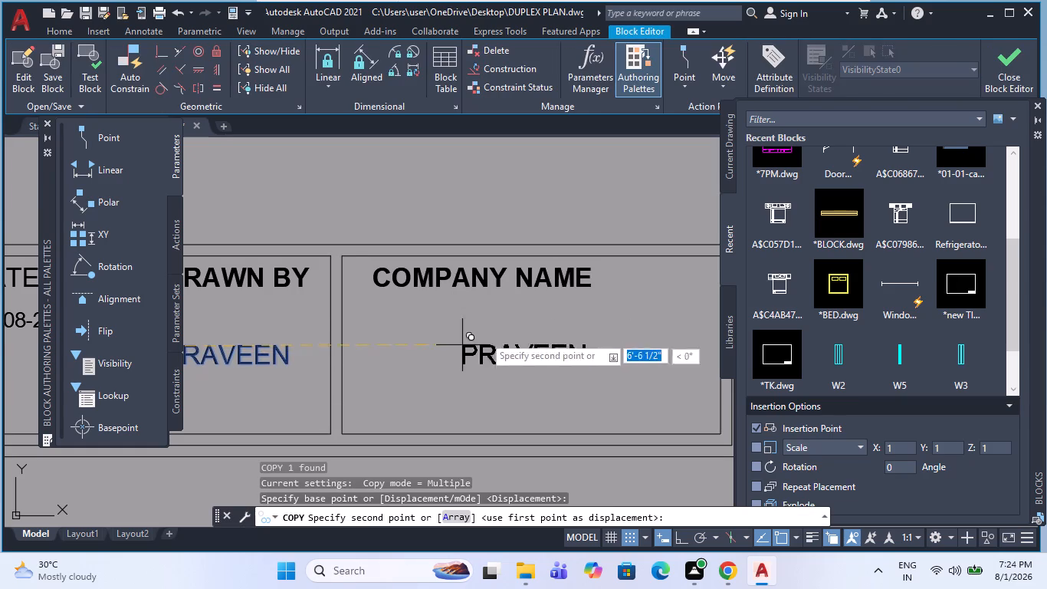
# Place a copy of the name text from the DRAWN BY box below the COMPANY NAME heading.
pyautogui.click(390, 341)
pyautogui.press('Escape')
# Change the copied text in the COMPANY NAME box to "CADDESK".
pyautogui.doubleClick(435, 355)
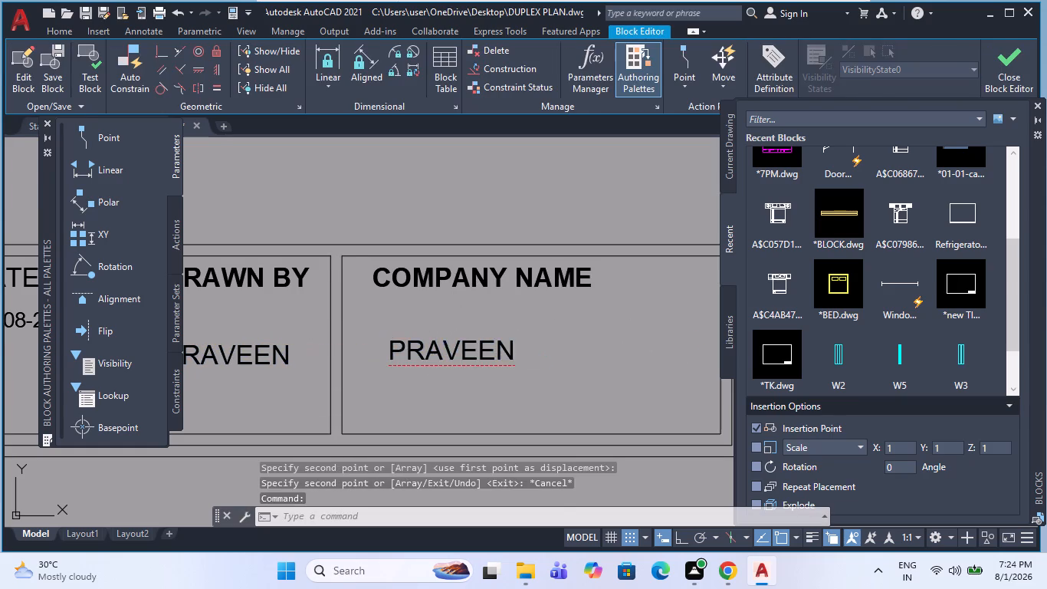
pyautogui.moveTo(527, 350); pyautogui.dragTo(200, 350)
pyautogui.write('CADDESK')
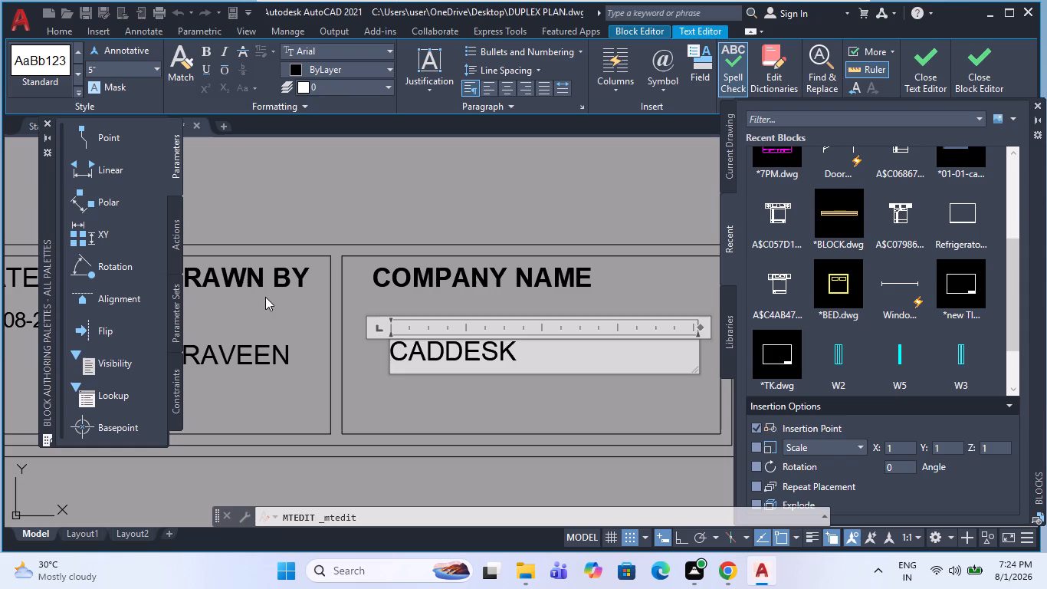
pyautogui.click(316, 180)
# Move the CADDESK text slightly to the right within the COMPANY NAME box.
pyautogui.scroll(-2, 480, 277)
pyautogui.click(481, 311)
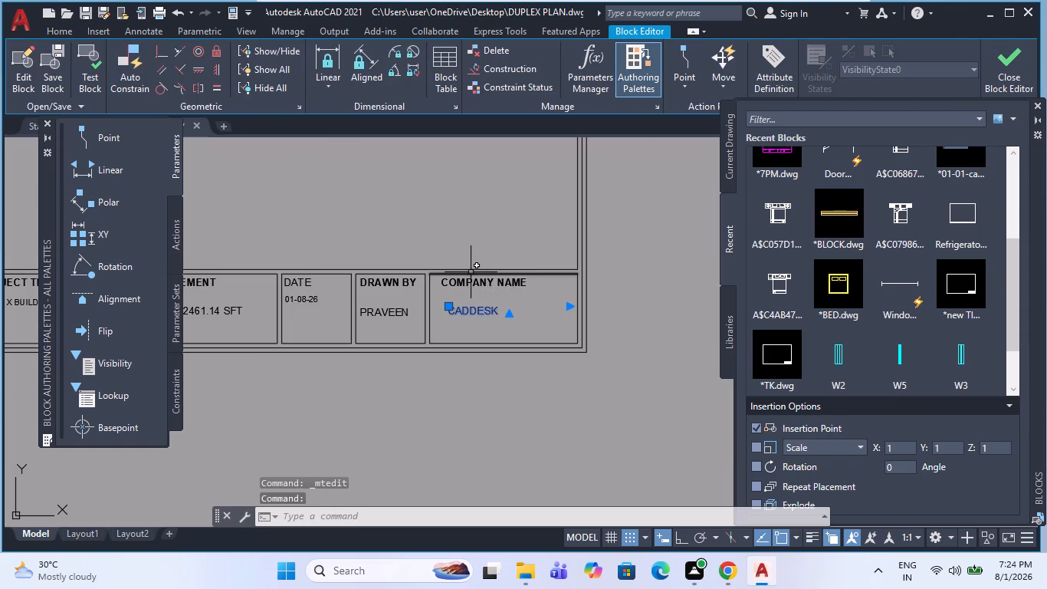
pyautogui.press('m')
pyautogui.press('space')
pyautogui.click(455, 242)
pyautogui.click(464, 239)
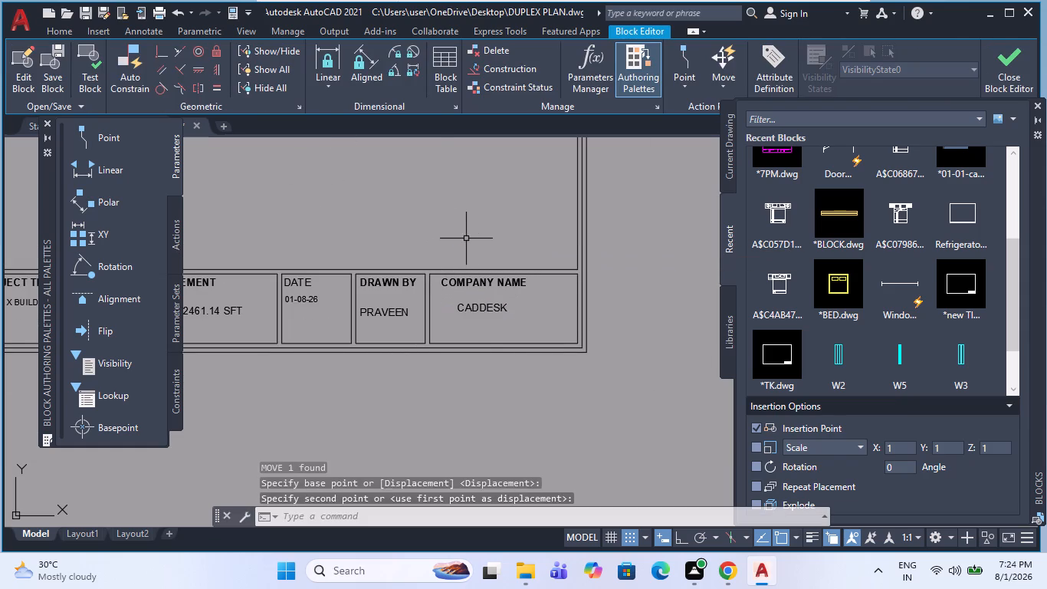
pyautogui.press('Escape')
# Make the DATE heading in the title block bold to match the other headings.
pyautogui.scroll(-1, 494, 280)
pyautogui.scroll(2, 375, 310)
pyautogui.scroll(-2, 524, 321)
pyautogui.scroll(1, 408, 307)
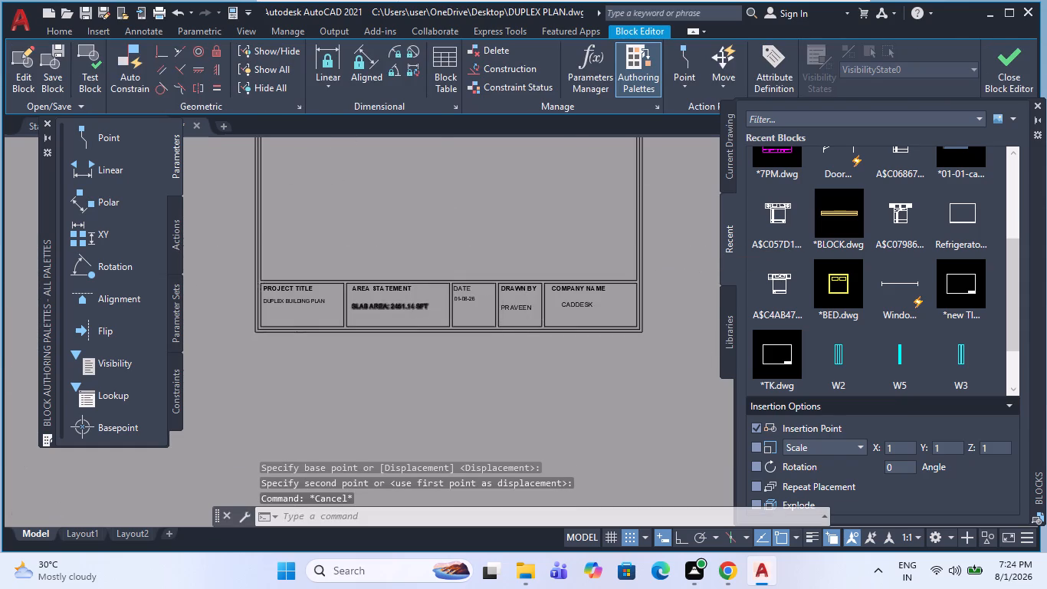
pyautogui.scroll(1, 408, 307)
pyautogui.scroll(-3, 397, 318)
pyautogui.scroll(2, 478, 330)
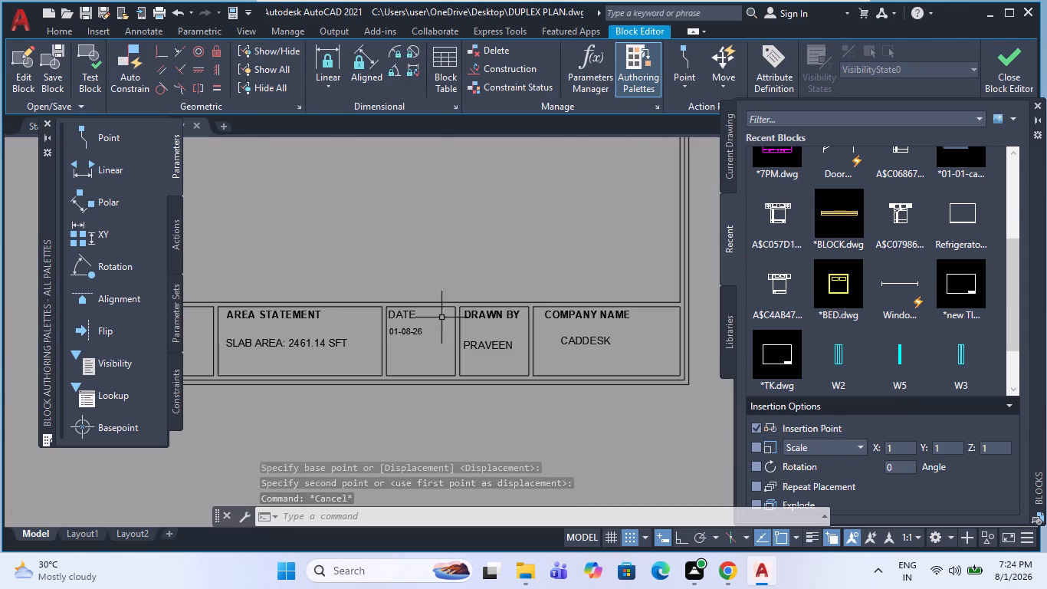
pyautogui.scroll(2, 404, 312)
pyautogui.doubleClick(402, 313)
pyautogui.hotkey('ctrl', 's')
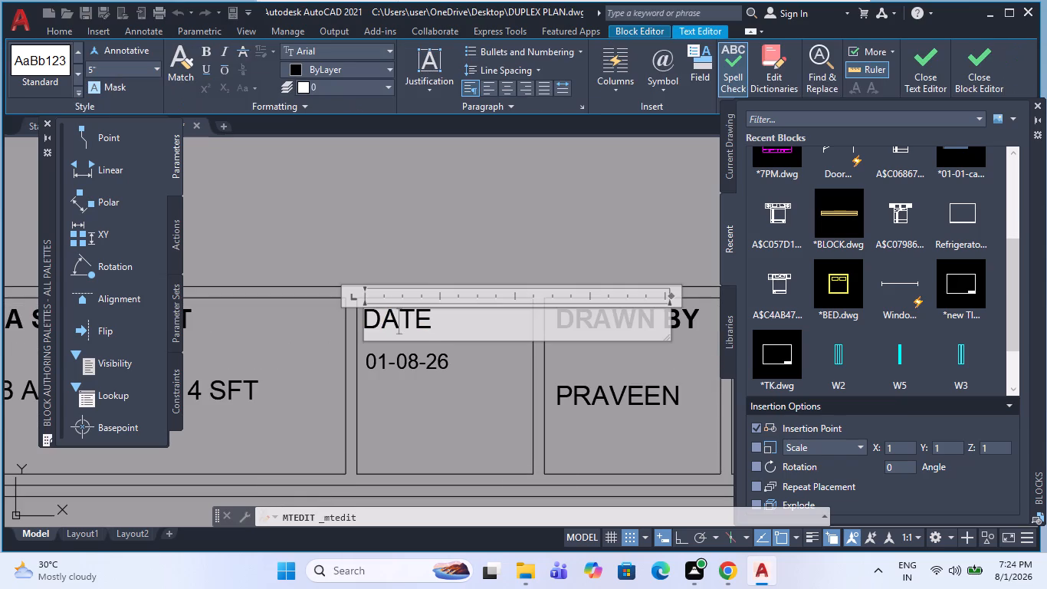
pyautogui.hotkey('ctrl', 'a')
pyautogui.click(204, 48)
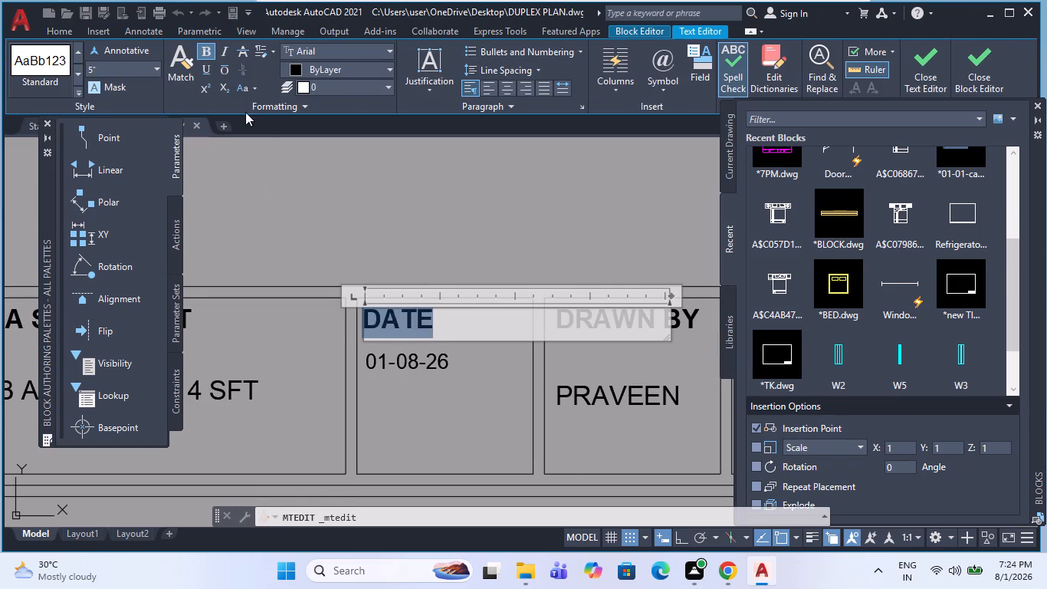
pyautogui.click(271, 153)
# Close the Block Editor with the title block changes saved and return to Layout2.
pyautogui.scroll(-3, 413, 310)
pyautogui.click(1013, 67)
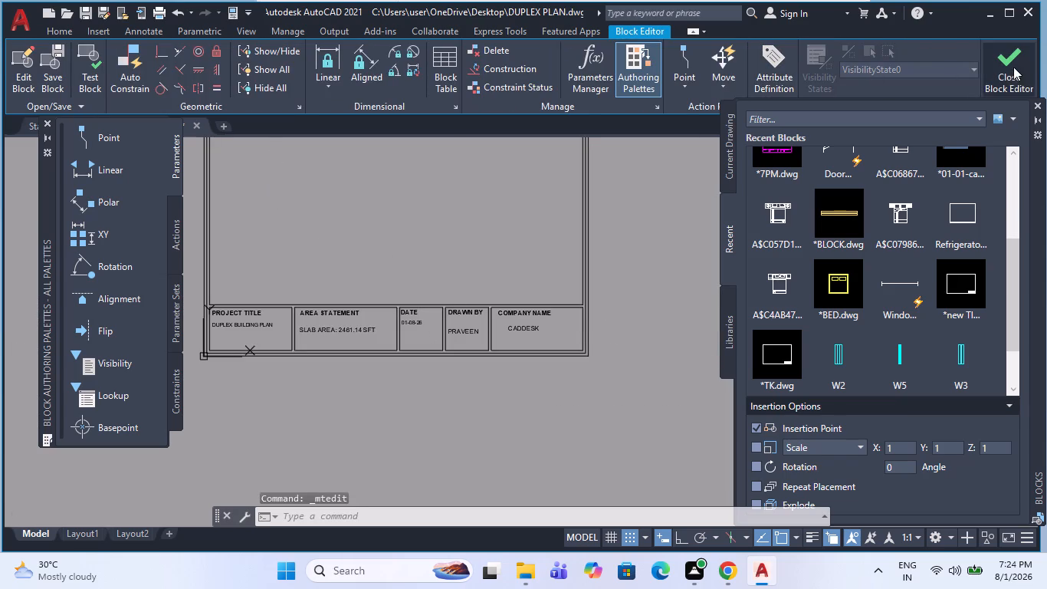
pyautogui.click(478, 244)
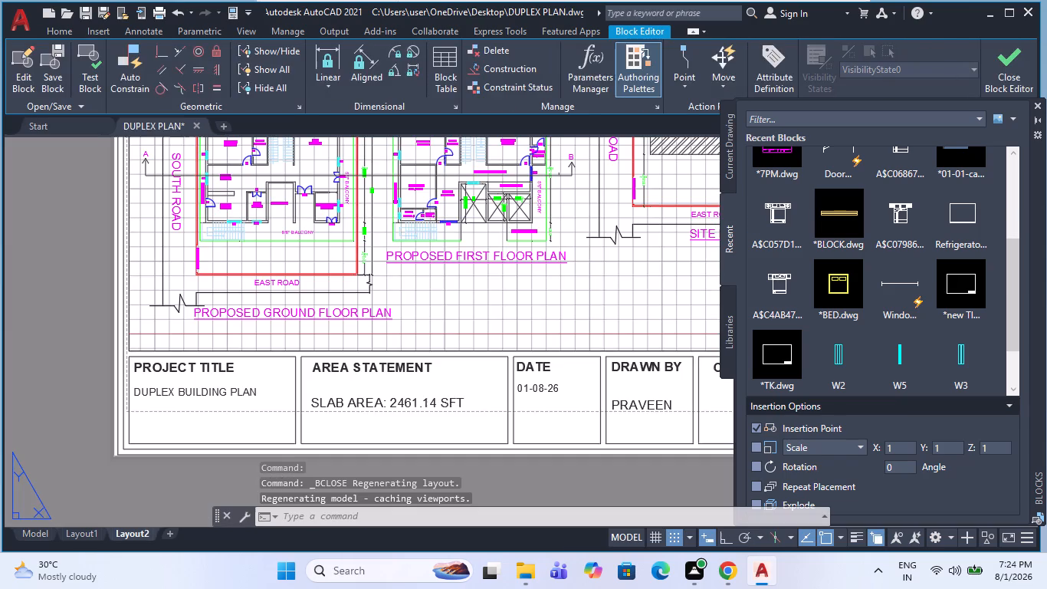
# Start plotting Layout2 and set the plot area to a window around the sheet's outer border.
pyautogui.scroll(-4, 357, 391)
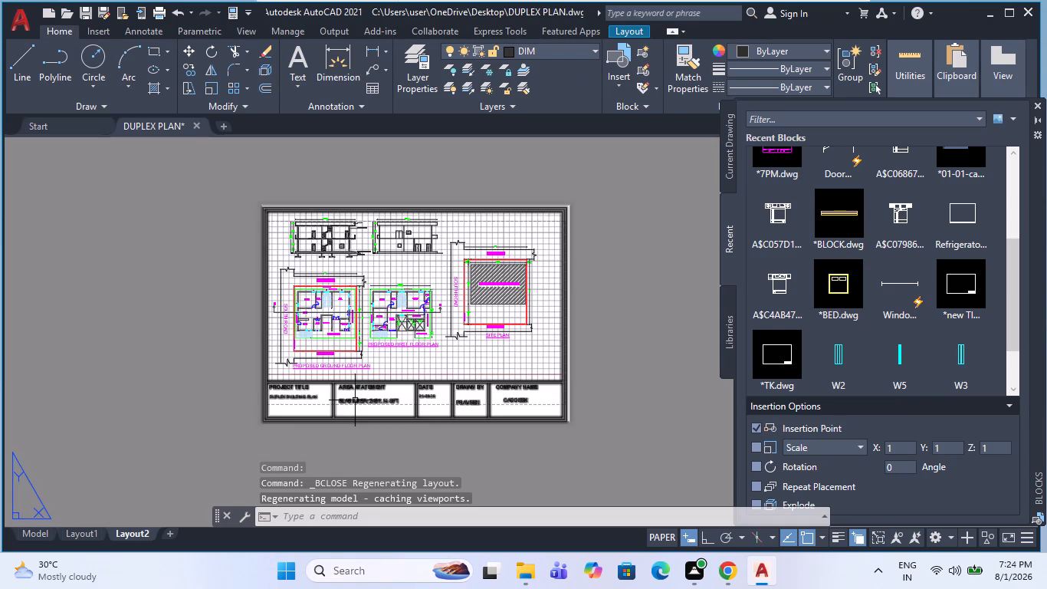
pyautogui.hotkey('ctrl', 'p')
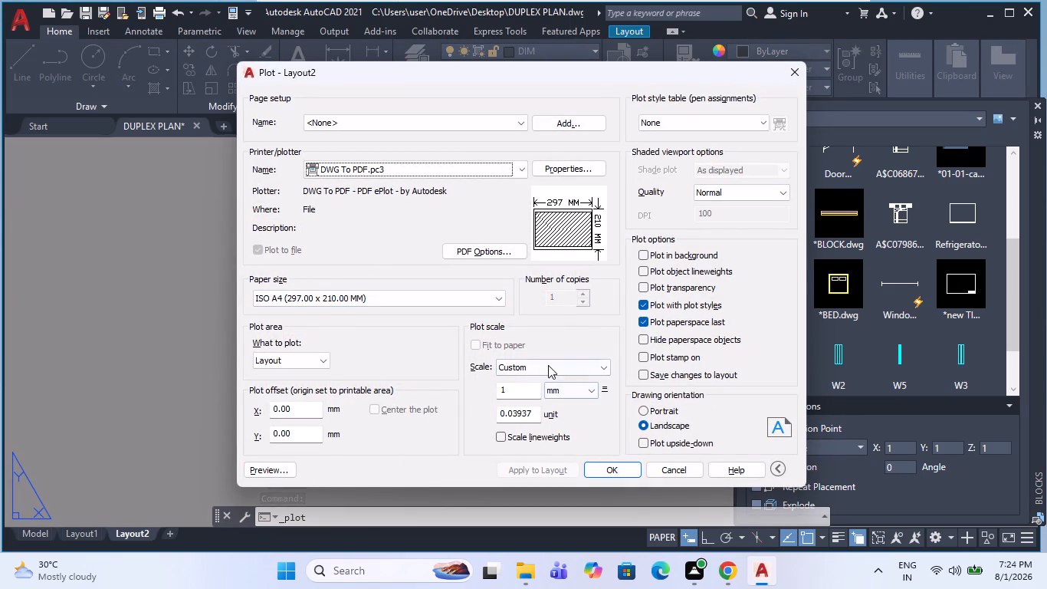
pyautogui.click(284, 364)
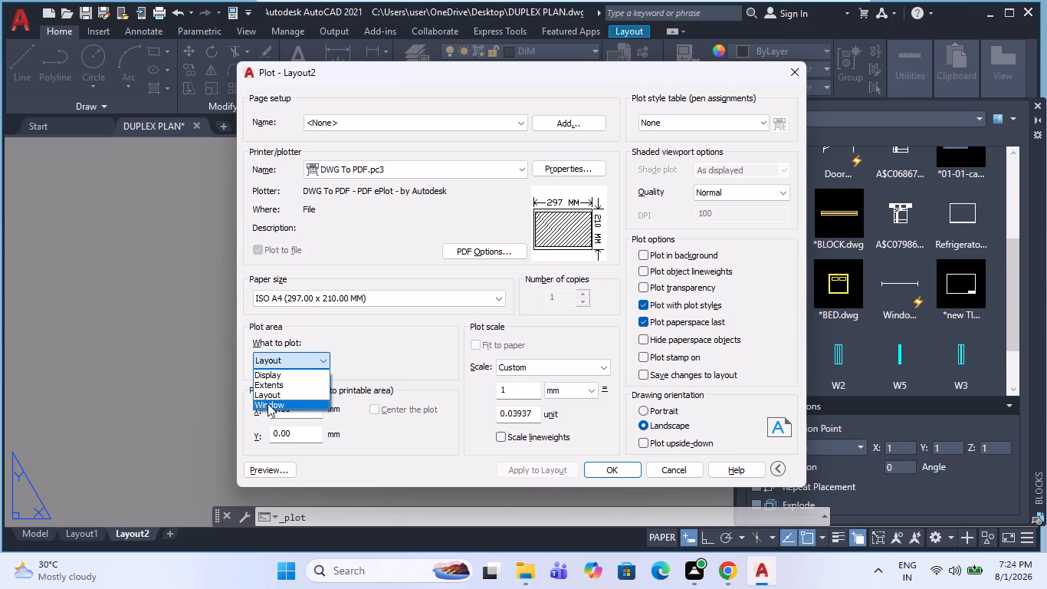
pyautogui.click(267, 403)
pyautogui.scroll(2, 550, 423)
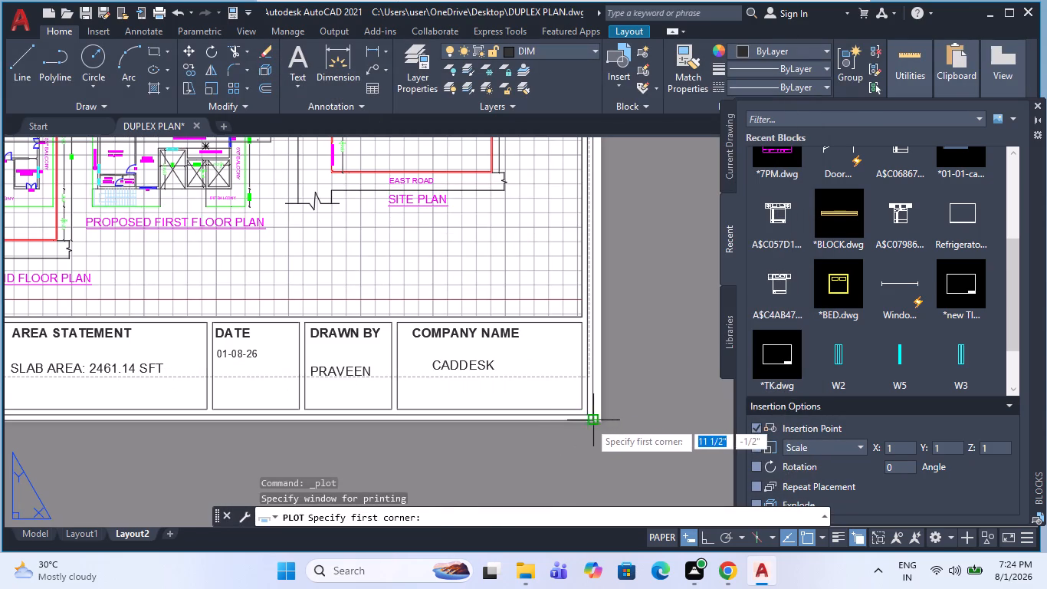
pyautogui.click(589, 422)
pyautogui.scroll(-1, 591, 425)
pyautogui.scroll(-1, 270, 287)
pyautogui.scroll(2, 172, 166)
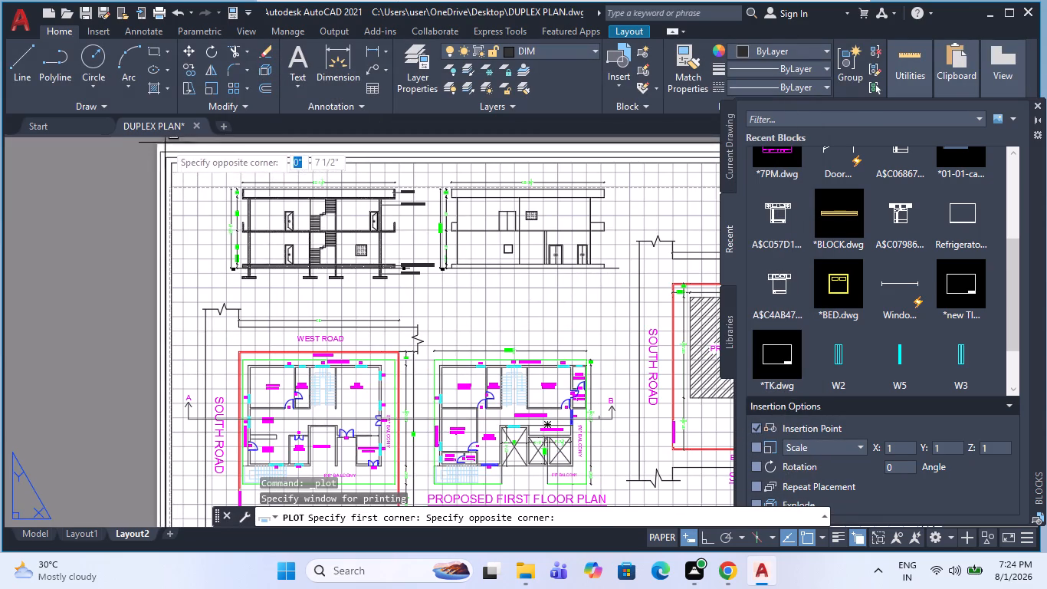
pyautogui.click(156, 156)
# Preview the windowed plot to check how the sheet fits the A4 page.
pyautogui.click(287, 466)
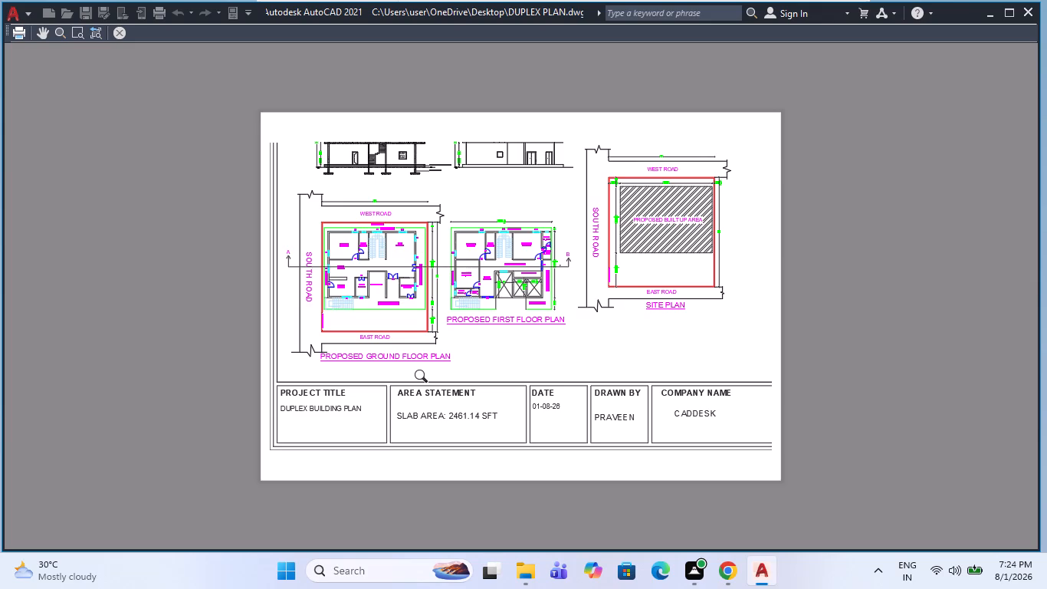
pyautogui.press('Escape')
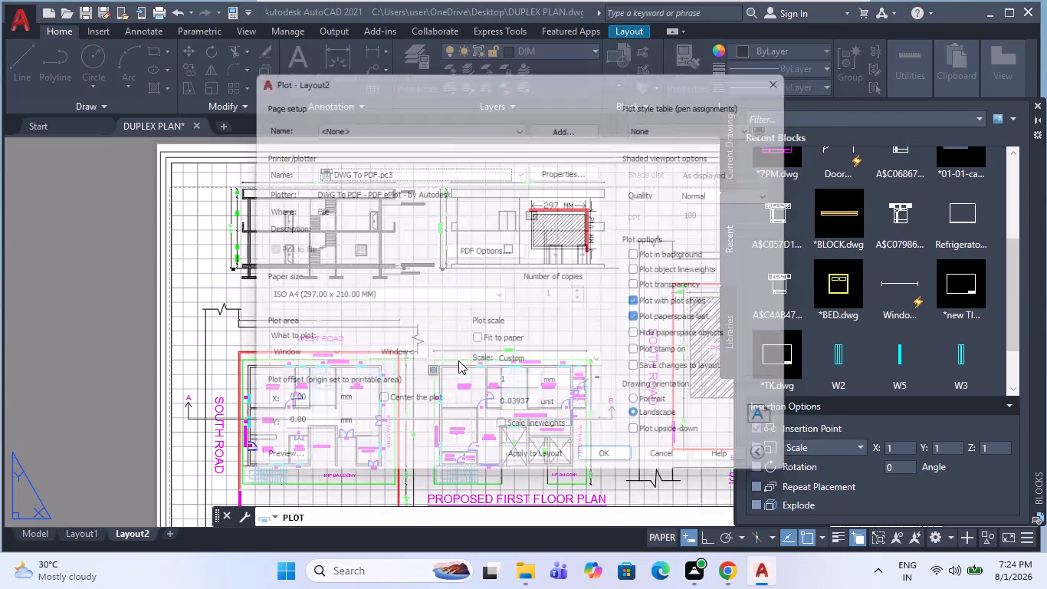
# Set the plot scale to Fit to paper and preview the sheet again.
pyautogui.click(481, 336)
pyautogui.click(474, 341)
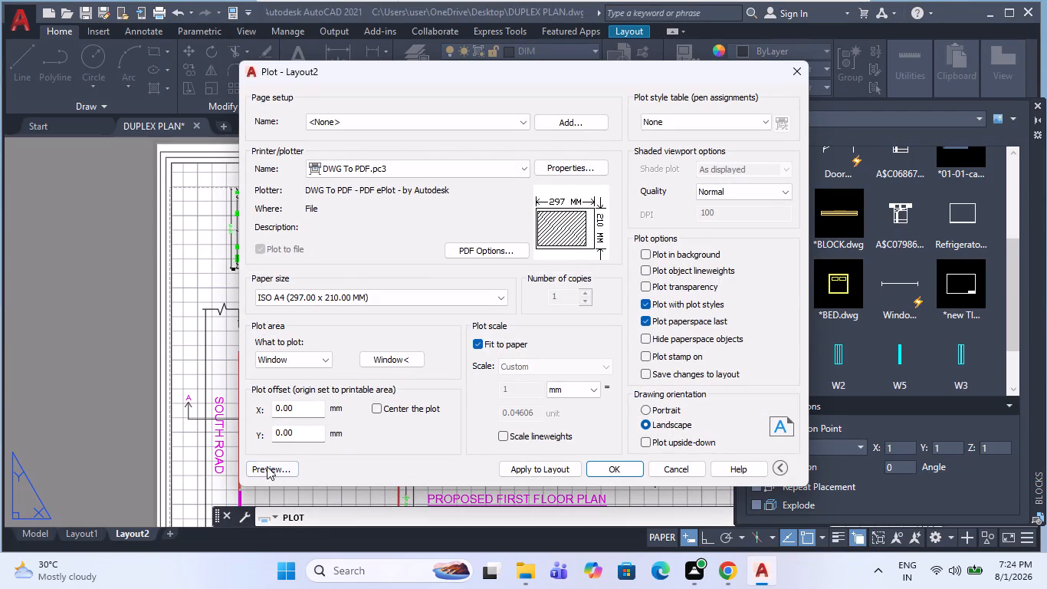
pyautogui.click(268, 464)
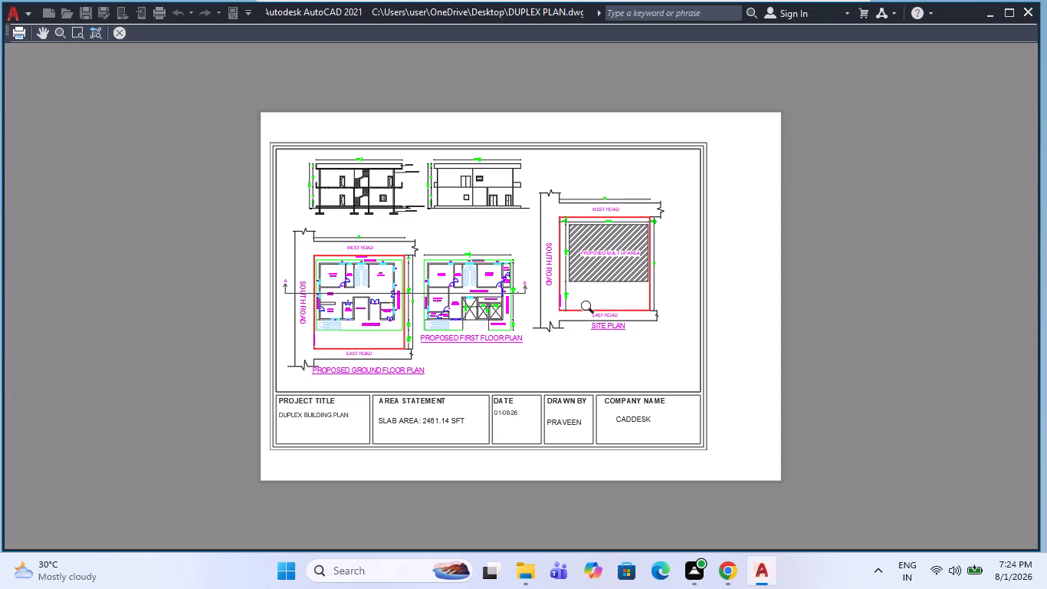
# Plot the sheet to the Desktop as DUPLEX PLAN.pdf and close the PDF that opens in Microsoft Edge.
pyautogui.click(24, 38)
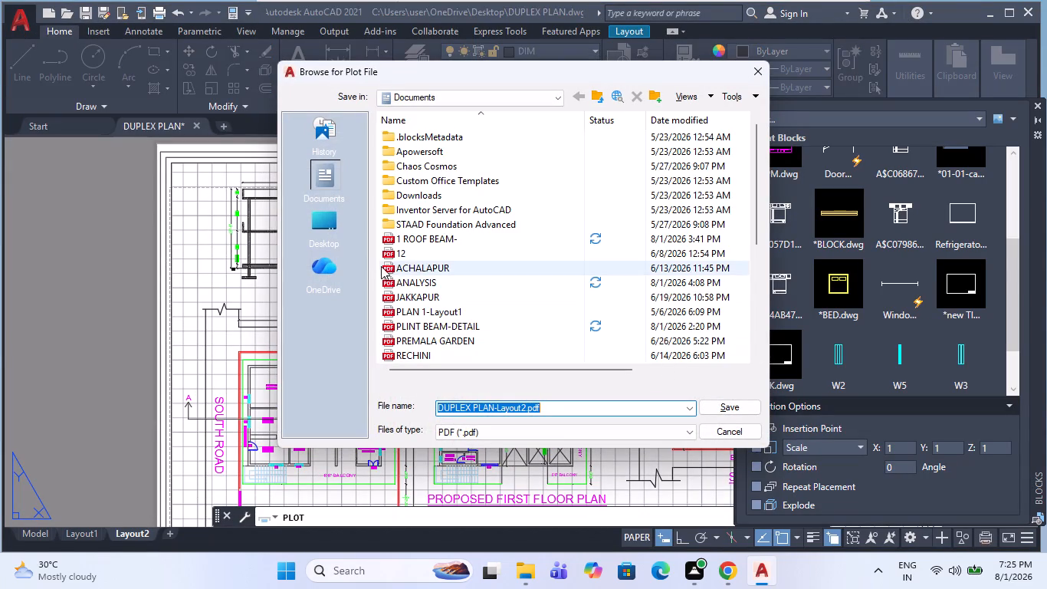
pyautogui.doubleClick(322, 219)
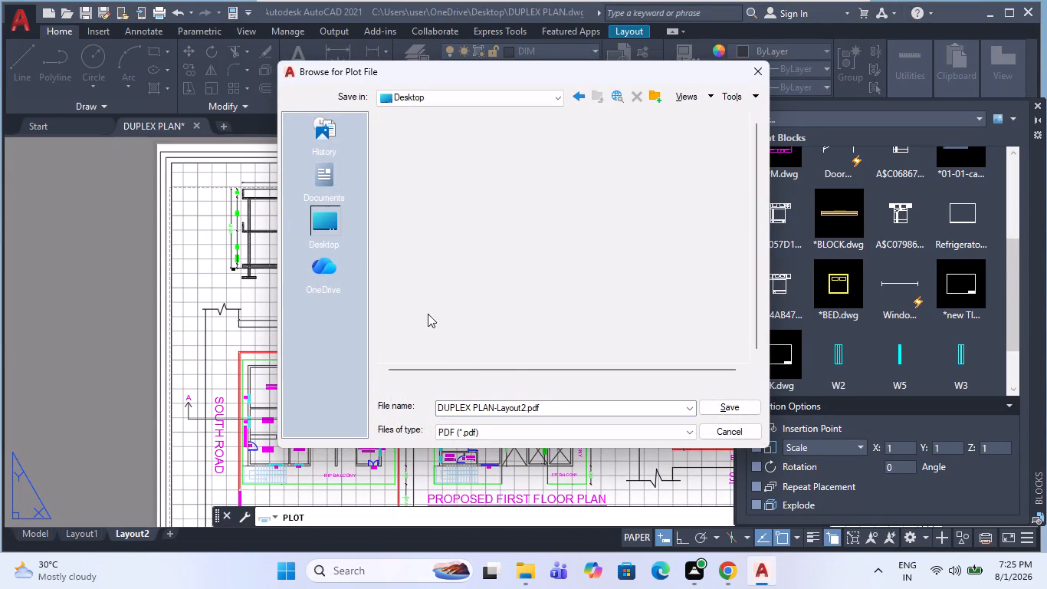
pyautogui.doubleClick(553, 404)
pyautogui.press('BackSpace')
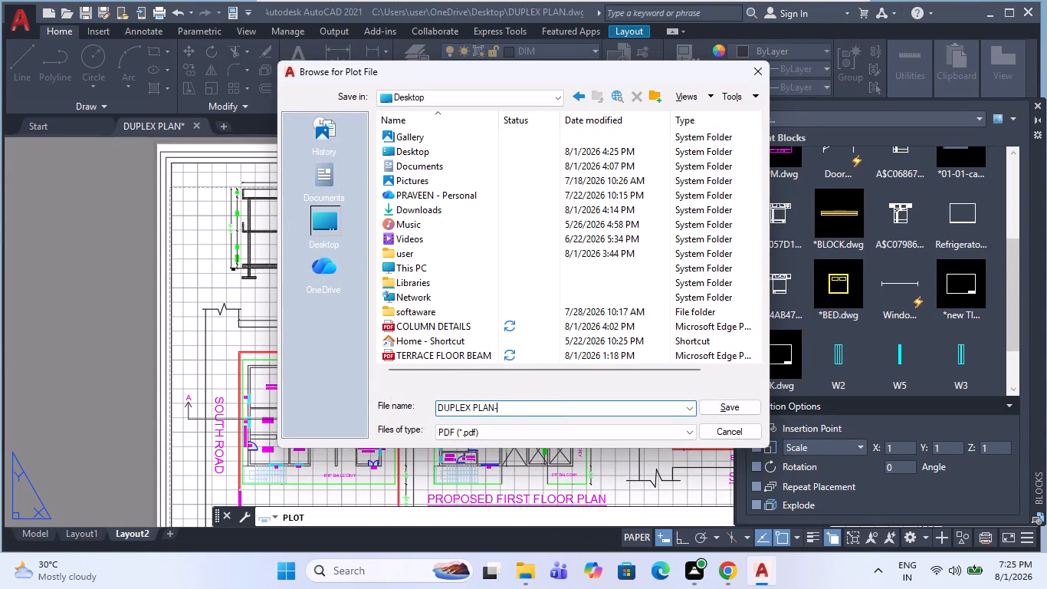
pyautogui.press('BackSpace')
pyautogui.click(726, 411)
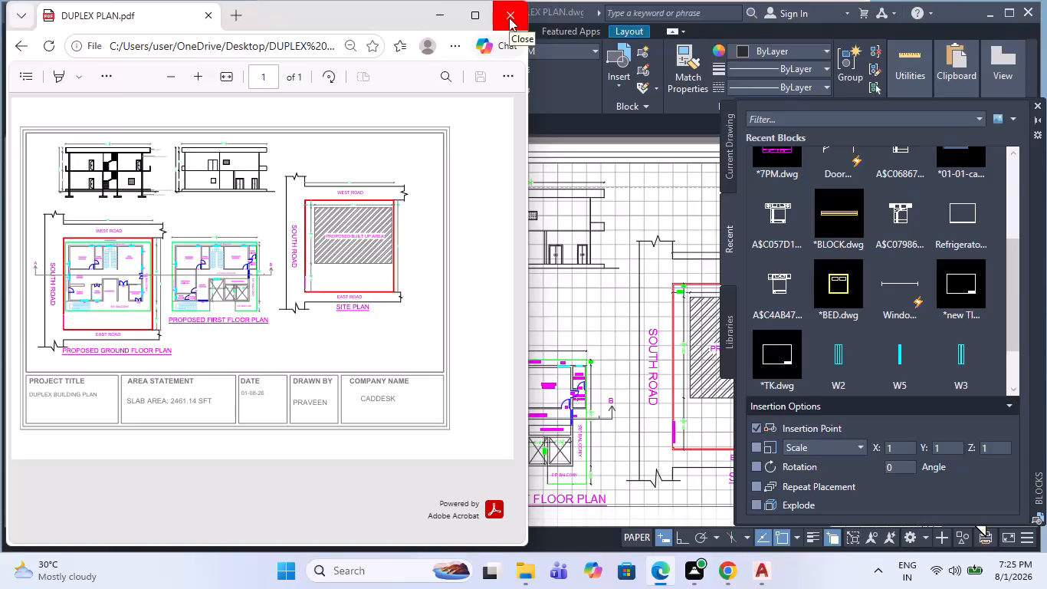
pyautogui.click(509, 18)
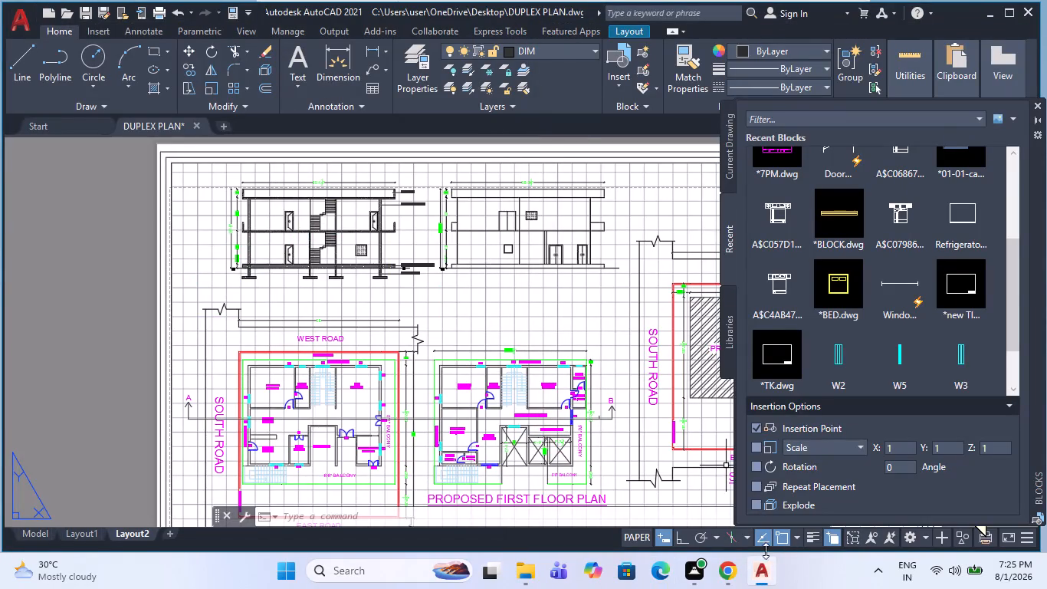